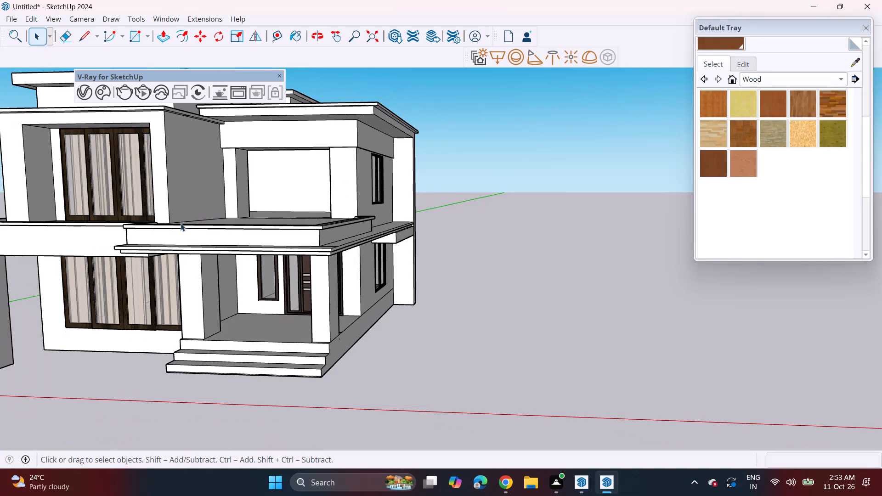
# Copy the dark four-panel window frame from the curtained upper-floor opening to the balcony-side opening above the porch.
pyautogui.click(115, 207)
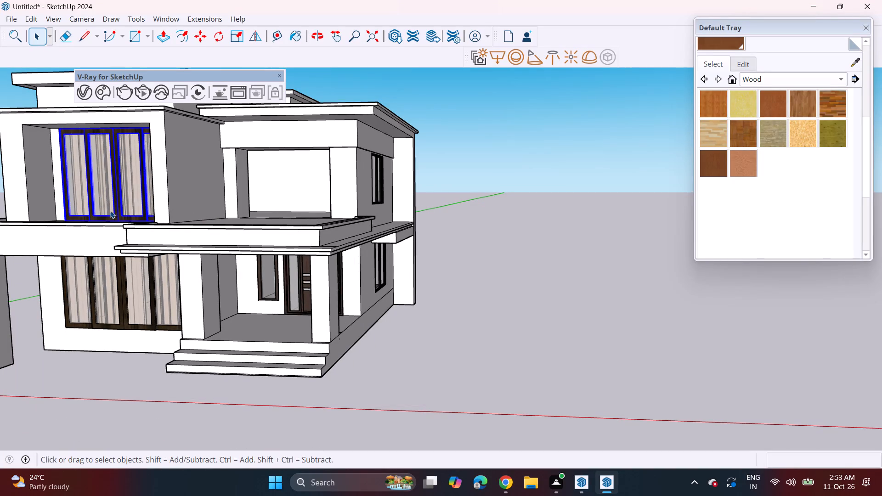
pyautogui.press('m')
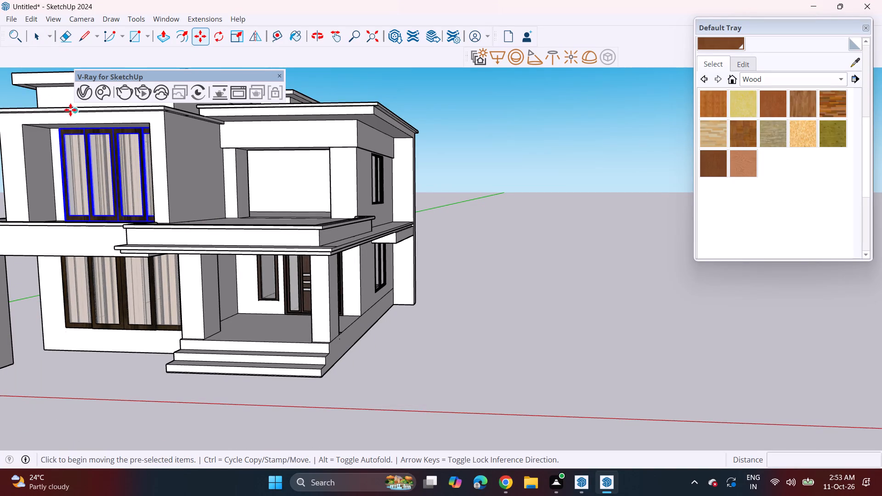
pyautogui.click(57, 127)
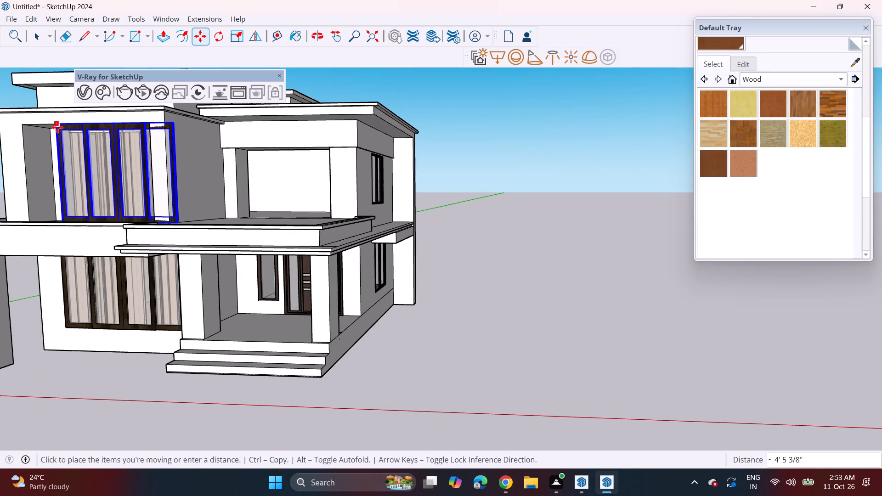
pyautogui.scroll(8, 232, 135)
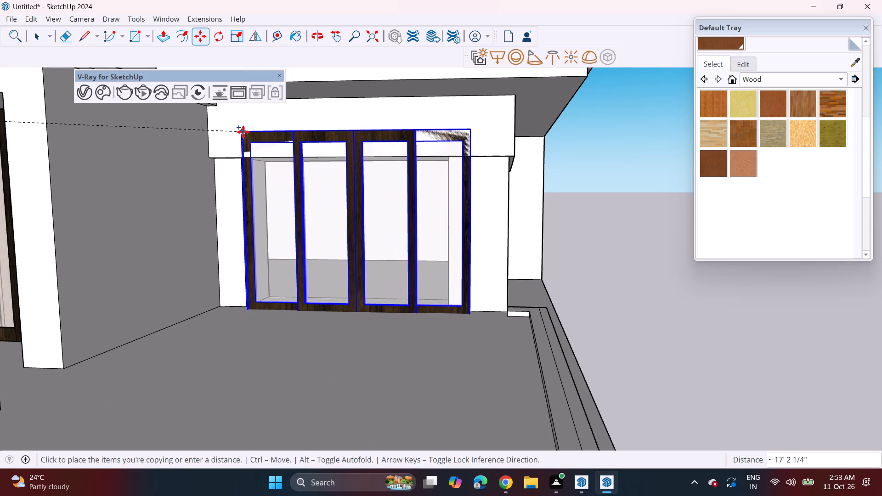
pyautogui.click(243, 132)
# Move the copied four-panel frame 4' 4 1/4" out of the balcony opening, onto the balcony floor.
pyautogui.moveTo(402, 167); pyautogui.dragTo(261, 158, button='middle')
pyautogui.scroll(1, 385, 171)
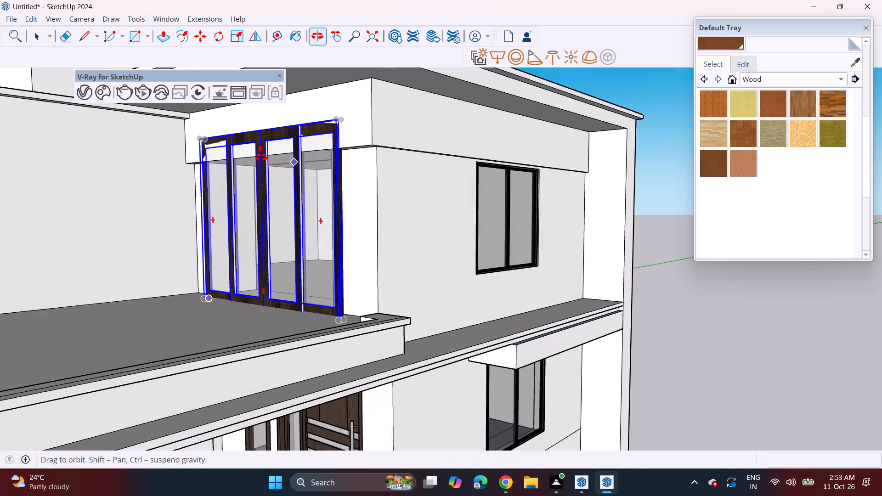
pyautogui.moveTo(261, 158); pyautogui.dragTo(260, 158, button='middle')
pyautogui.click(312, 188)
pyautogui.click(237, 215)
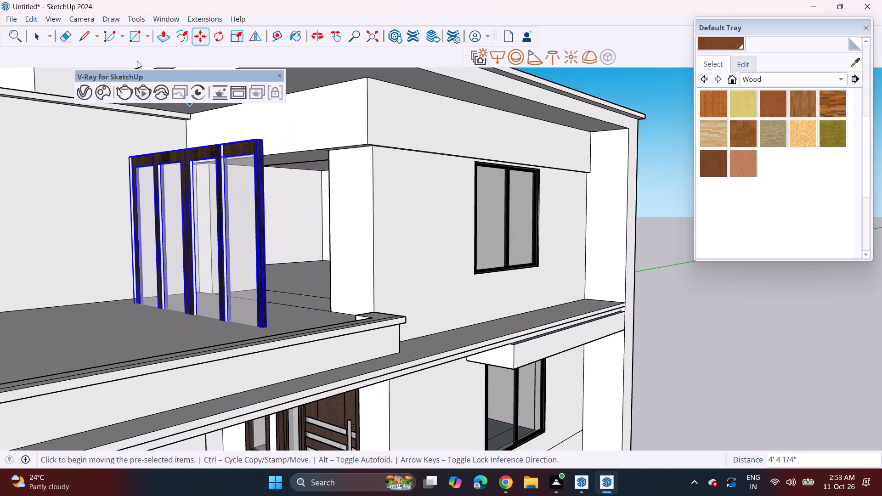
# Push the beam's underside above the balcony opening up 10 13/16" and repeat it above the outer corner column and side wall.
pyautogui.click(167, 39)
pyautogui.click(279, 159)
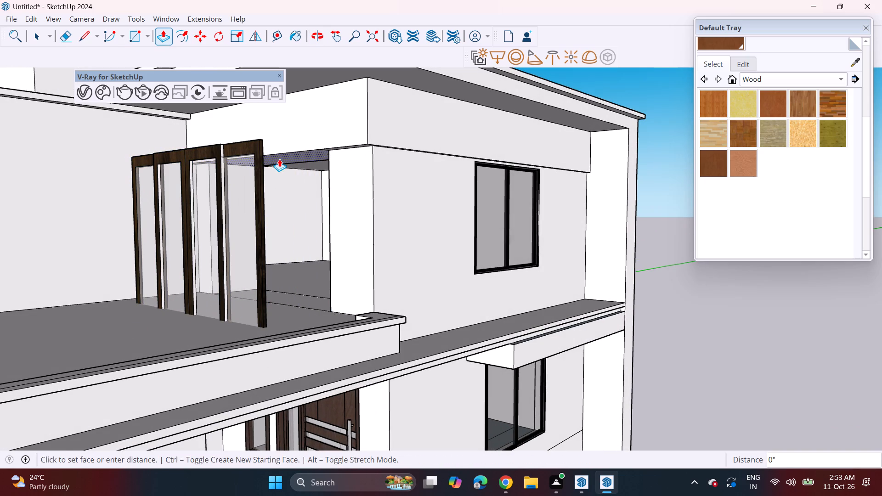
pyautogui.click(285, 143)
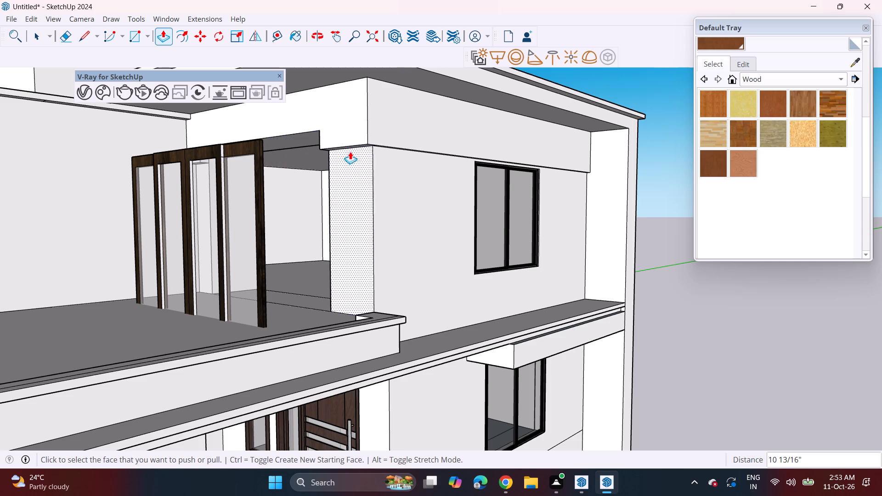
pyautogui.doubleClick(341, 148)
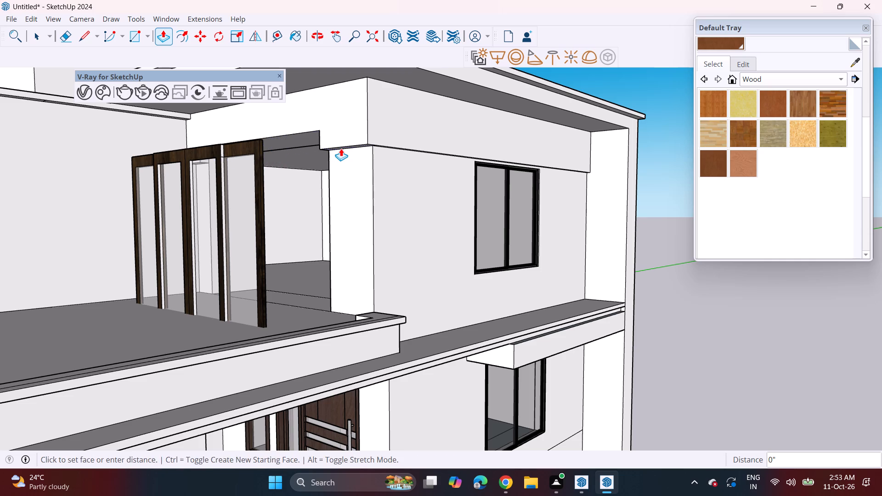
pyautogui.scroll(3, 380, 147)
pyautogui.moveTo(380, 147); pyautogui.dragTo(372, 114, button='middle')
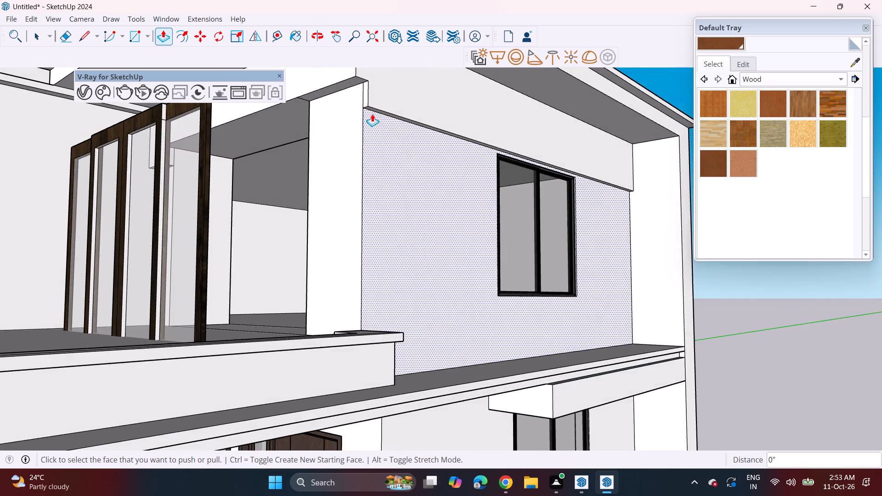
pyautogui.scroll(4, 372, 114)
pyautogui.doubleClick(376, 110)
pyautogui.scroll(-4, 364, 117)
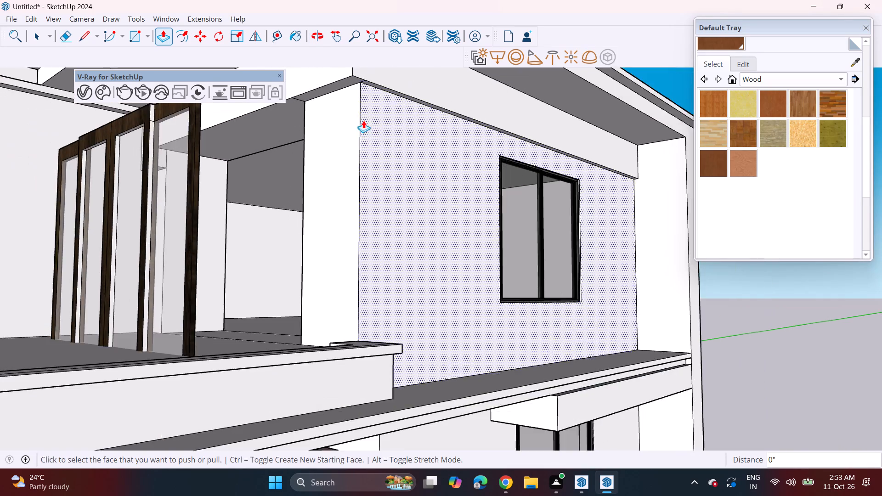
# Repeat the same upward Push/Pull on the beam's underside above the inner column beside the balcony wall.
pyautogui.scroll(-4, 363, 120)
pyautogui.moveTo(297, 189); pyautogui.dragTo(393, 254, button='middle')
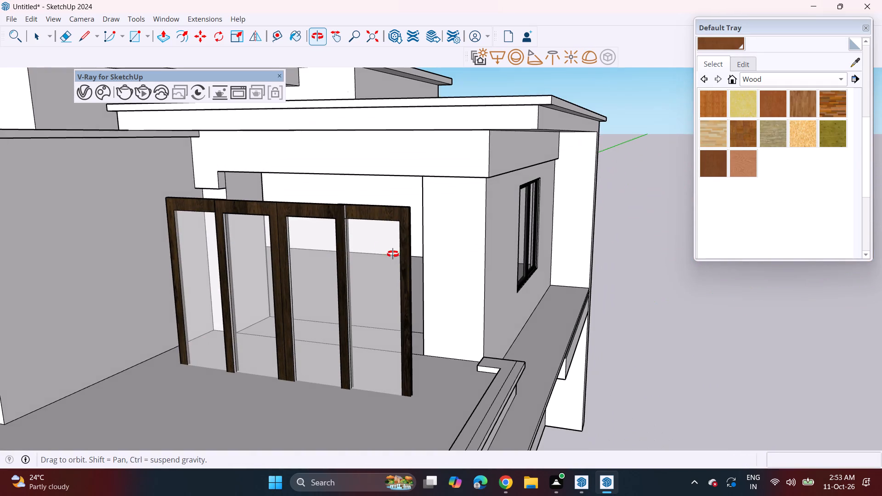
pyautogui.moveTo(393, 254); pyautogui.dragTo(390, 253, button='middle')
pyautogui.scroll(3, 246, 172)
pyautogui.moveTo(246, 172); pyautogui.dragTo(220, 169, button='middle')
pyautogui.moveTo(218, 168); pyautogui.dragTo(358, 118, button='middle')
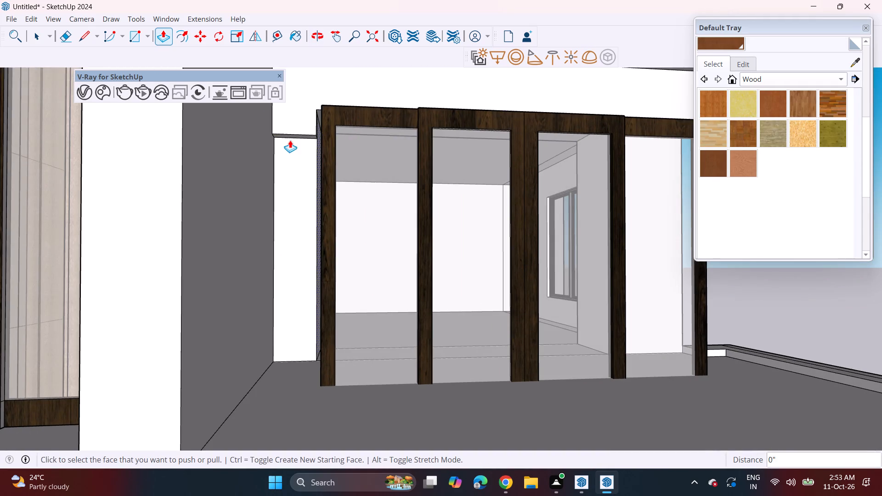
pyautogui.scroll(4, 288, 139)
pyautogui.doubleClick(302, 137)
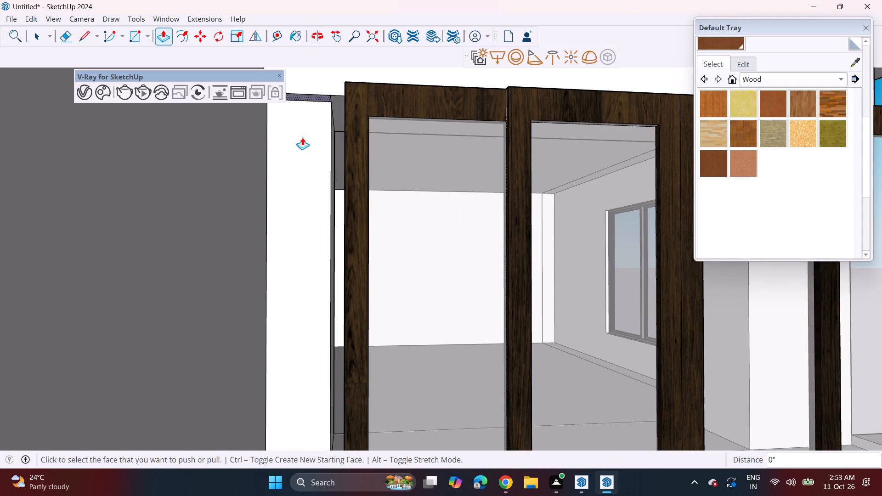
pyautogui.scroll(-7, 300, 148)
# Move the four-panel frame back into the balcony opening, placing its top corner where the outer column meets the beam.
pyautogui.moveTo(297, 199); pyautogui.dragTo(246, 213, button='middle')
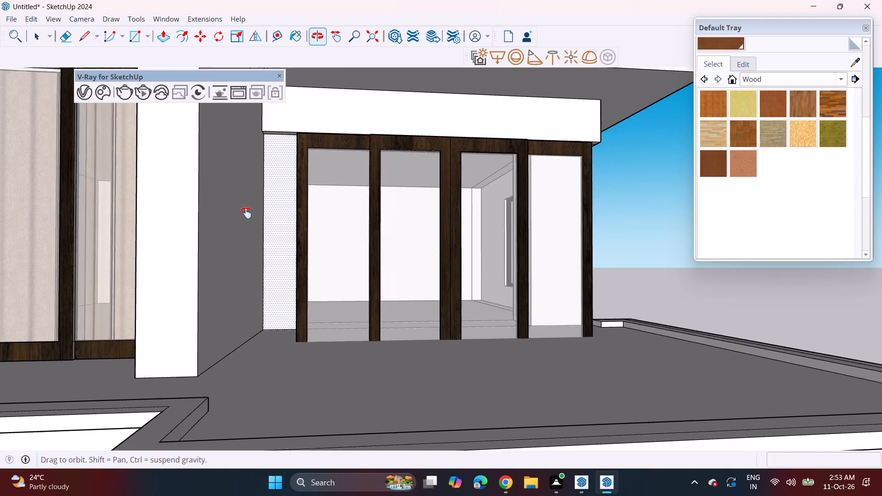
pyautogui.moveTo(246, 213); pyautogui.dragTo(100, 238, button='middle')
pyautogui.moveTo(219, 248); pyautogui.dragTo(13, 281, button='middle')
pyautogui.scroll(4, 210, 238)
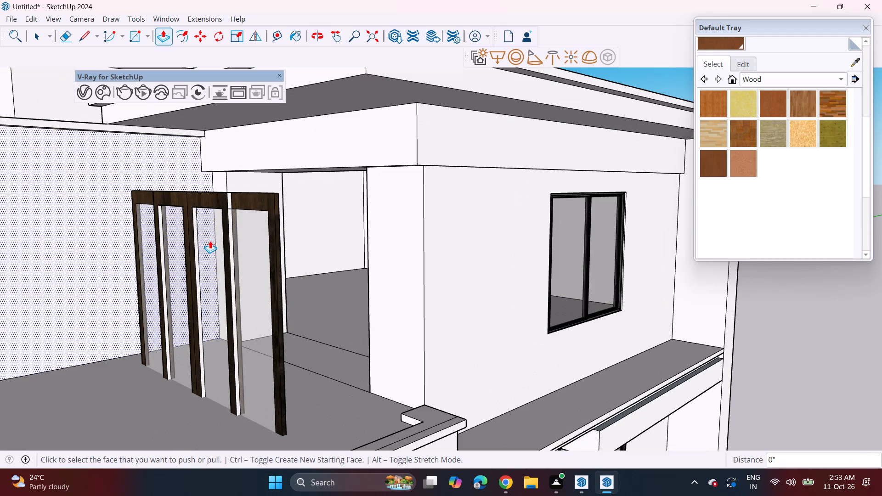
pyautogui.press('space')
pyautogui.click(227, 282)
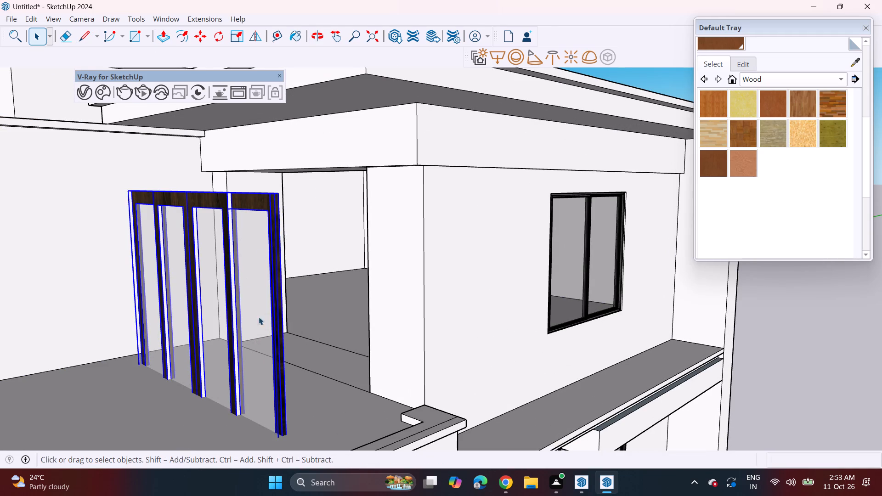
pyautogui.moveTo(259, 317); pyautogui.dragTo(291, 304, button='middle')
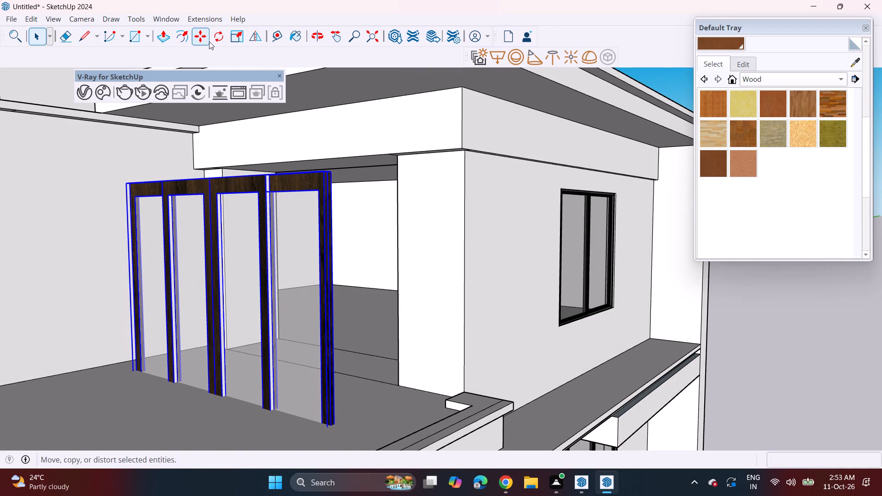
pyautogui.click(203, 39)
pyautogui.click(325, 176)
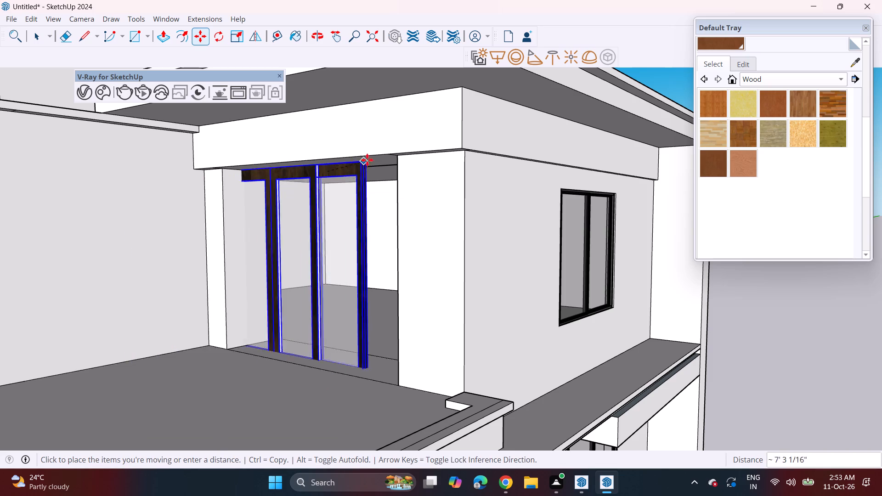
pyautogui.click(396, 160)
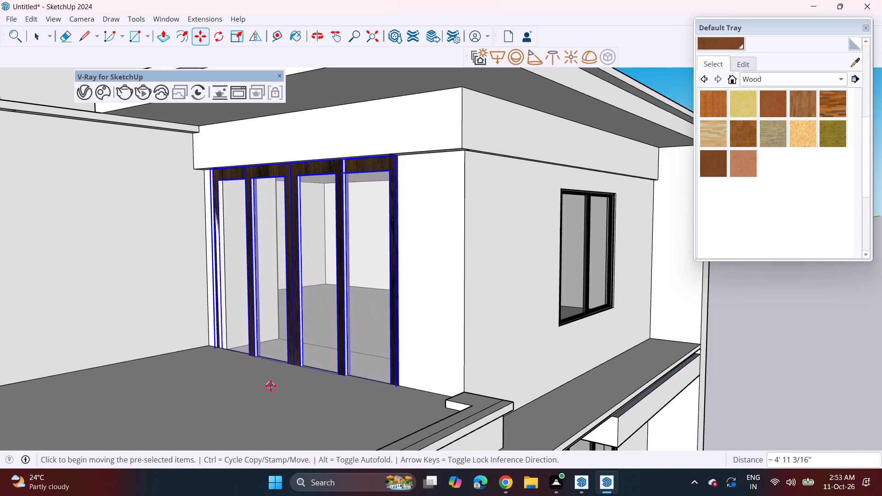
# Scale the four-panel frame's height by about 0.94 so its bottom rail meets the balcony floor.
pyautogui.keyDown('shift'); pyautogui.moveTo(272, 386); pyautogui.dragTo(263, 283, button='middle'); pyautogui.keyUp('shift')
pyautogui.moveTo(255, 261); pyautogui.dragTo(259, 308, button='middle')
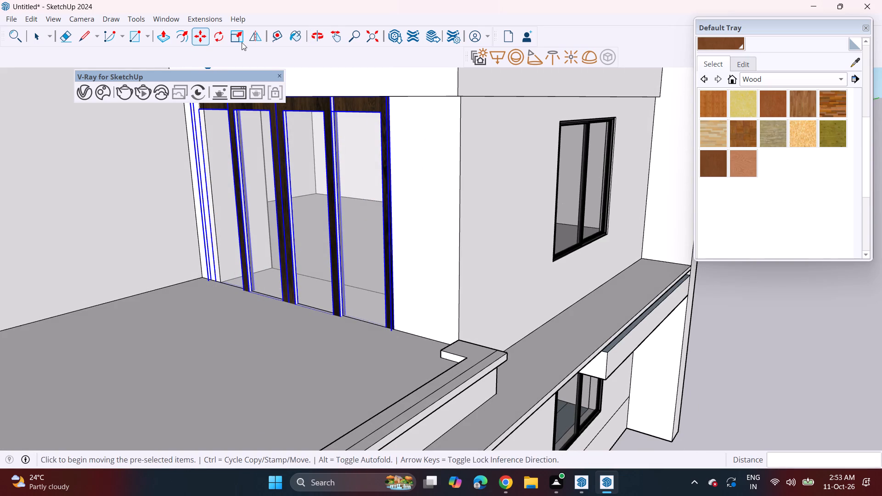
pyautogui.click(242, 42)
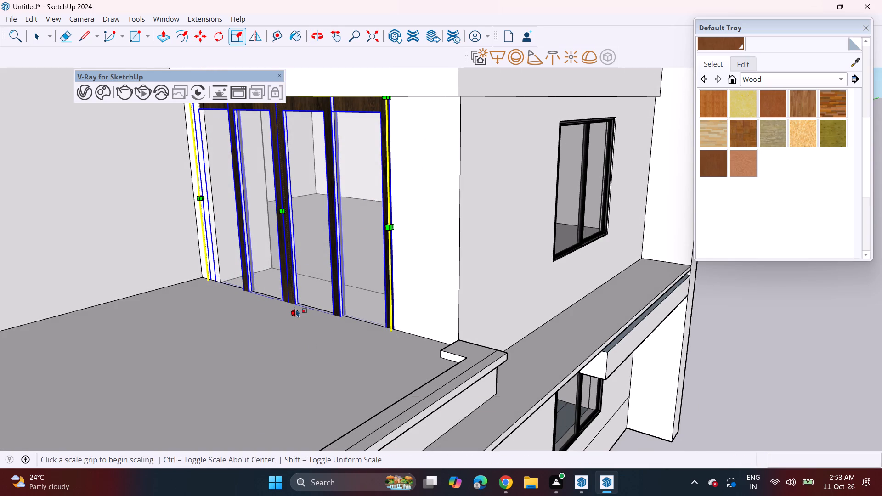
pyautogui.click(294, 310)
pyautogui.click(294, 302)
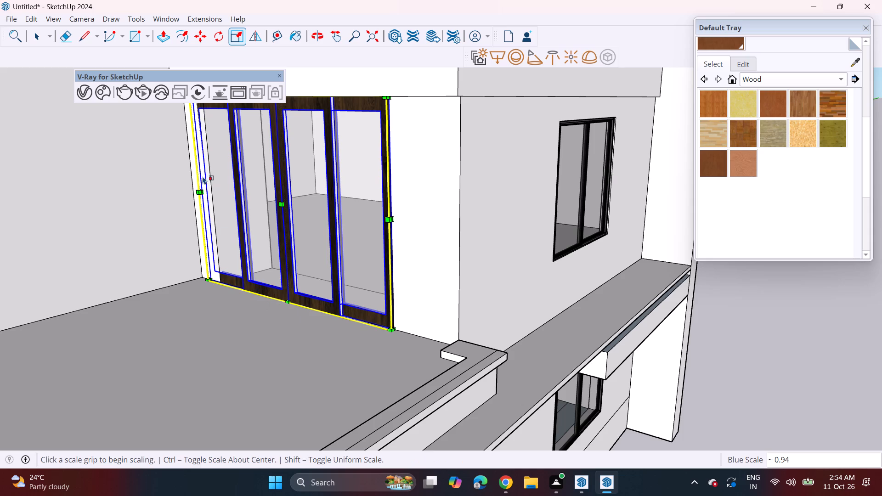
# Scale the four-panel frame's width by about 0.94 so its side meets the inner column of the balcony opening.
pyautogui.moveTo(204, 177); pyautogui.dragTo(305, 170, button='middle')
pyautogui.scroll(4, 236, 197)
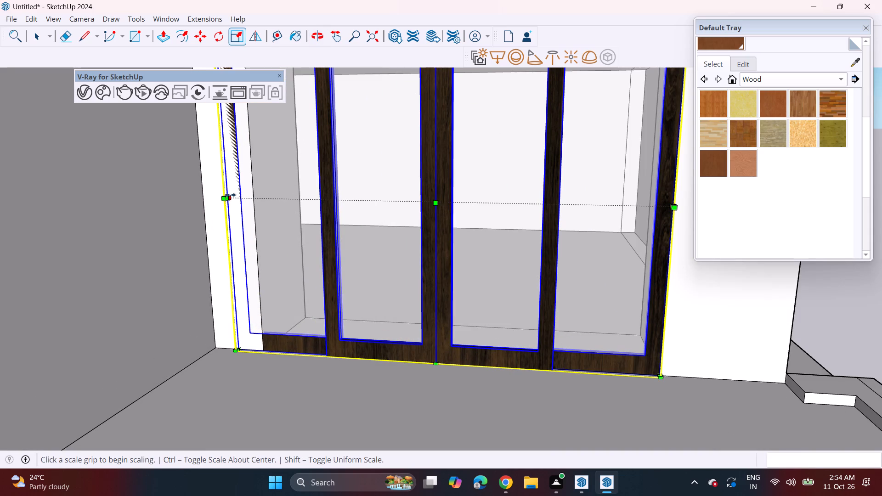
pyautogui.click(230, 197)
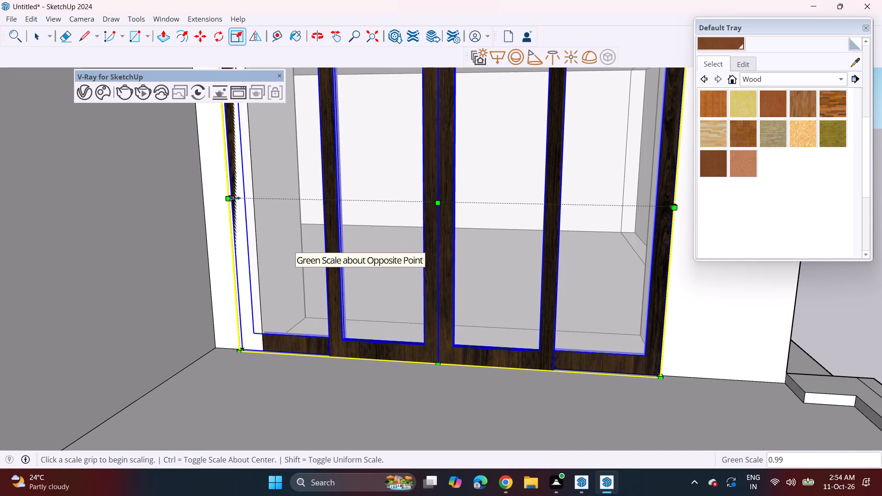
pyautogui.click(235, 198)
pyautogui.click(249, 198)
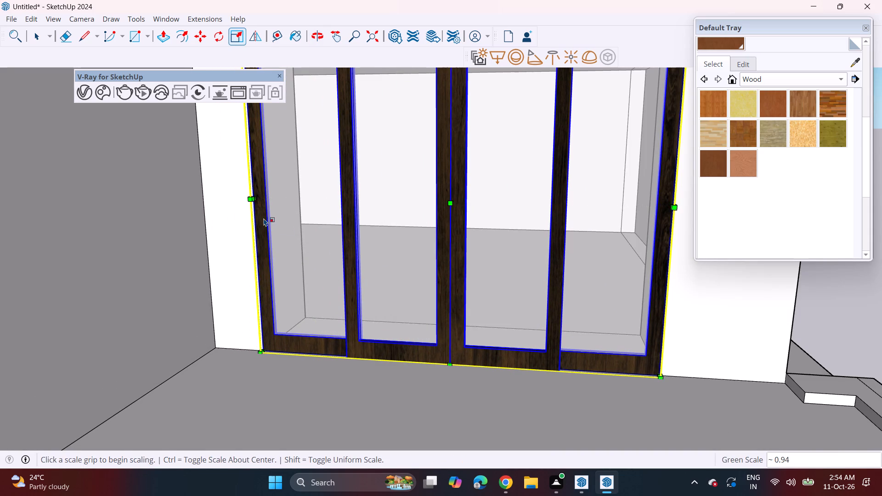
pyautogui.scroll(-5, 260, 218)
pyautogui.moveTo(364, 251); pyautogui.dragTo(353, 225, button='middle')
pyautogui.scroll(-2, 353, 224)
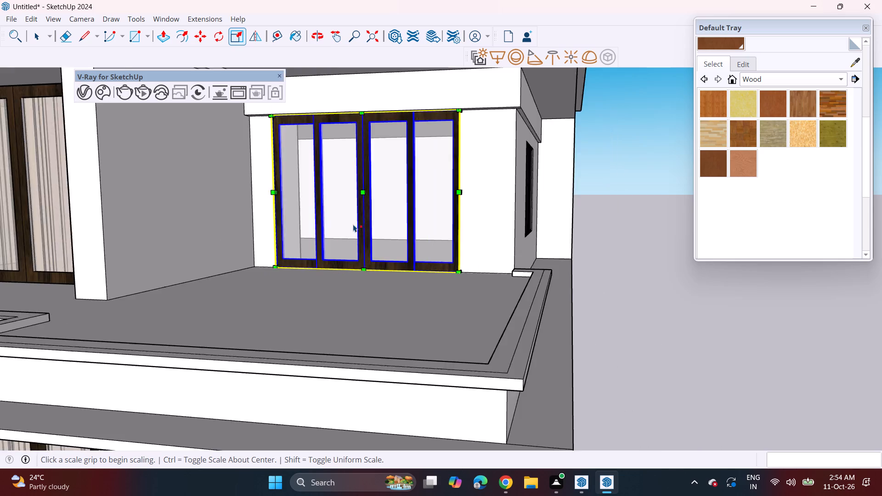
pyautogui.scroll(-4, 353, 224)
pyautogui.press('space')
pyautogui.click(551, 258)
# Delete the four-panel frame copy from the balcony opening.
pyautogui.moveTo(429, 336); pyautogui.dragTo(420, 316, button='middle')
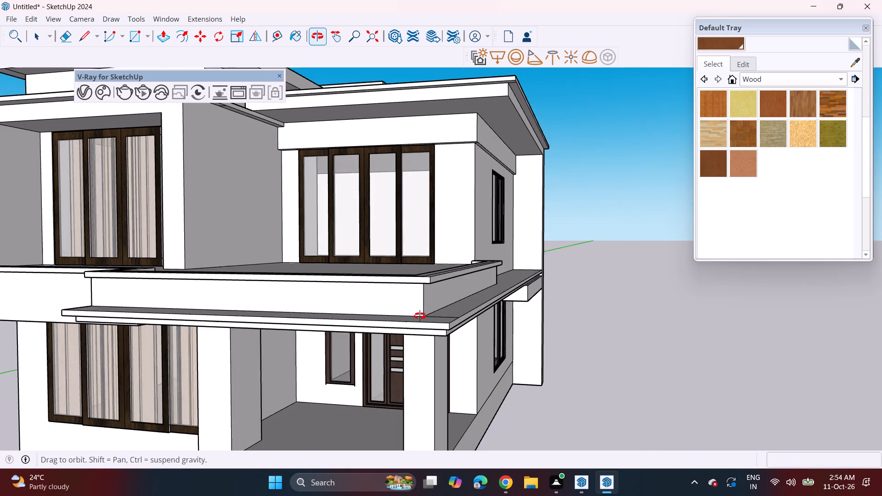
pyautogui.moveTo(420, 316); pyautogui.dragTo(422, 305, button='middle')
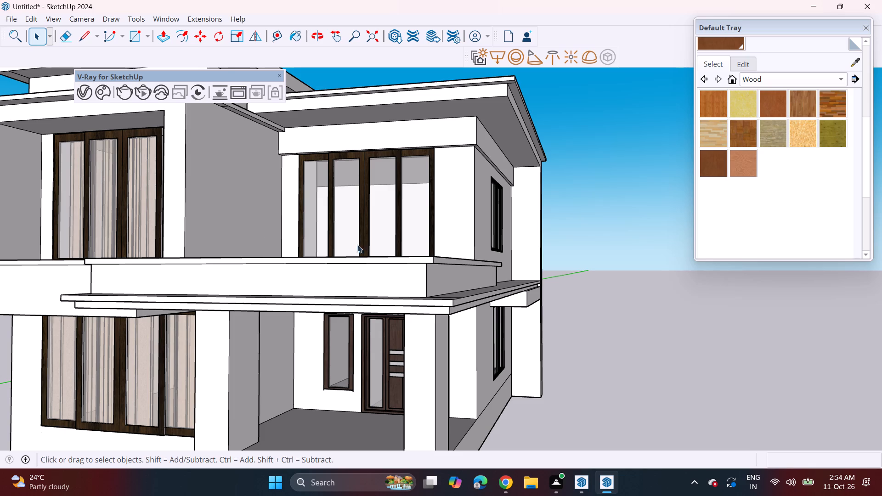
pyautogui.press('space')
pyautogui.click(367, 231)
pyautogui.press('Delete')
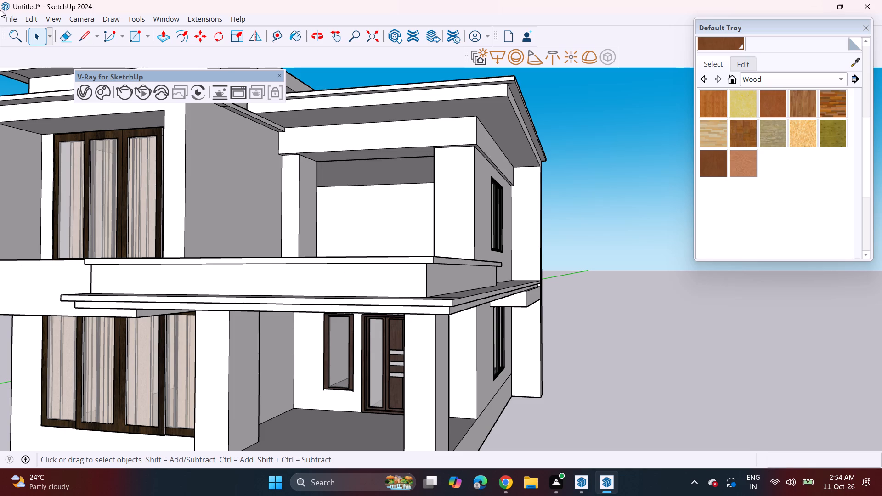
# Import the Wood+Door model from Downloads and place it in the balcony opening beside the outer column.
pyautogui.click(11, 19)
pyautogui.click(52, 182)
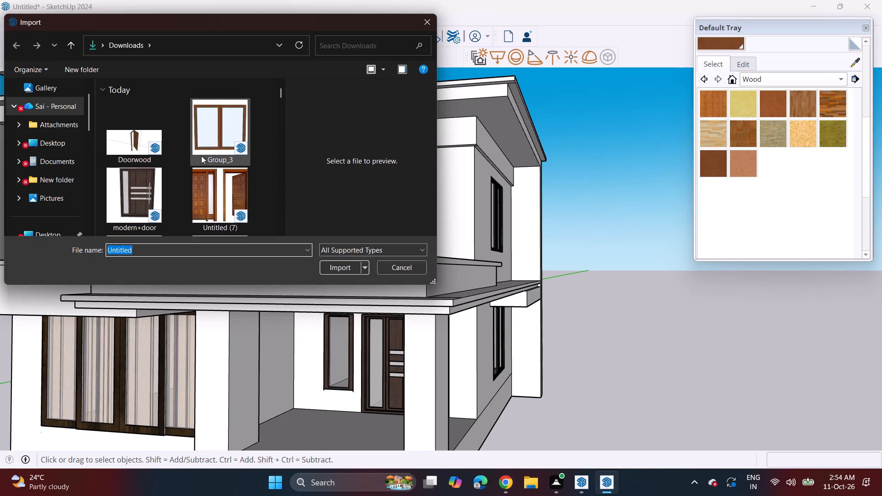
pyautogui.scroll(2, 201, 156)
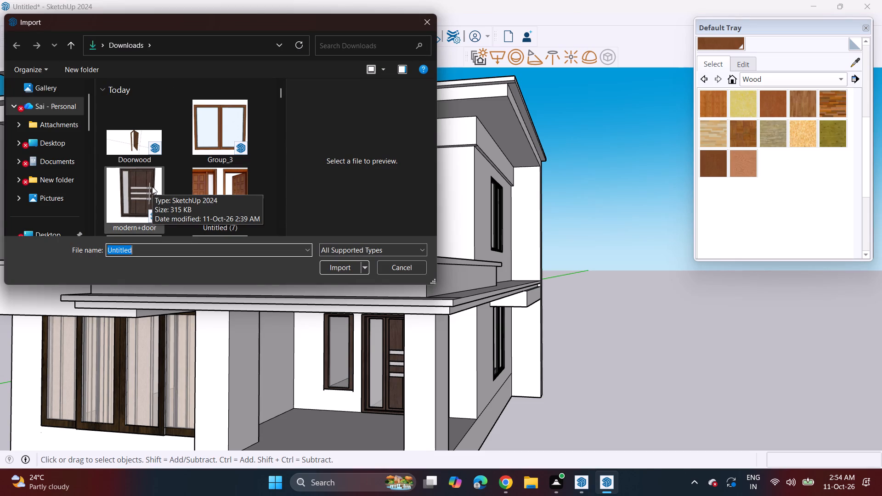
pyautogui.click(220, 149)
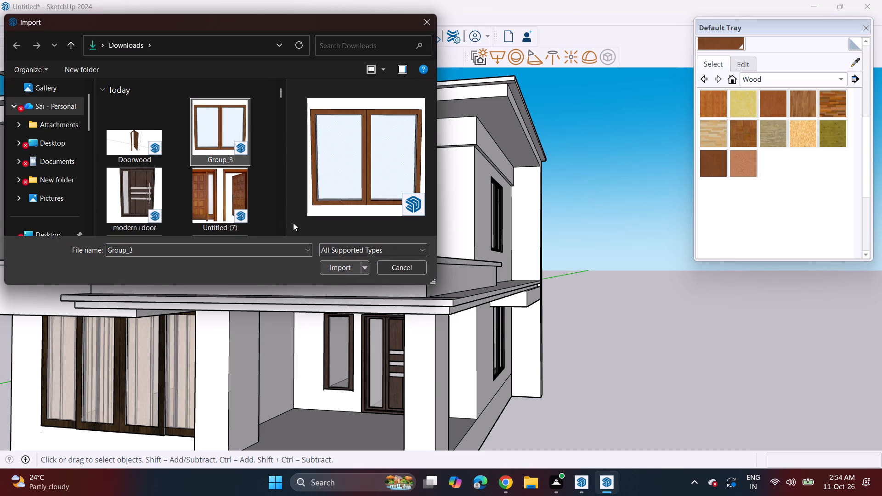
pyautogui.scroll(-3, 243, 194)
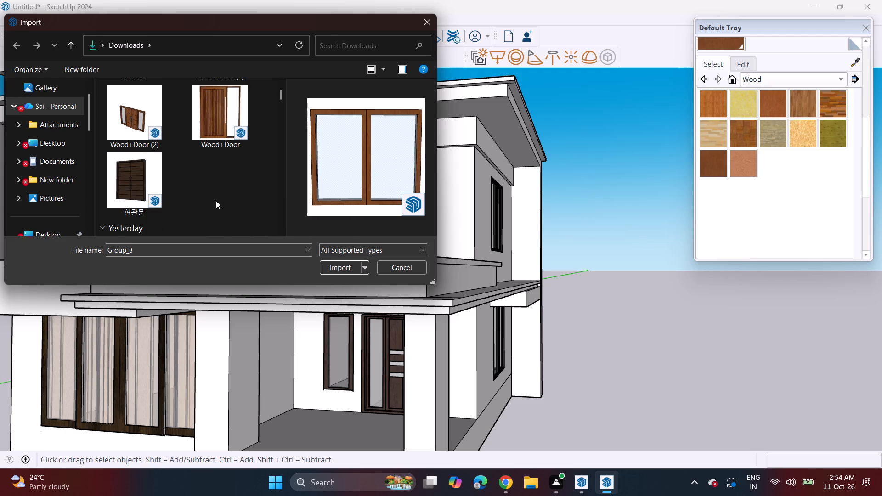
pyautogui.scroll(-3, 216, 201)
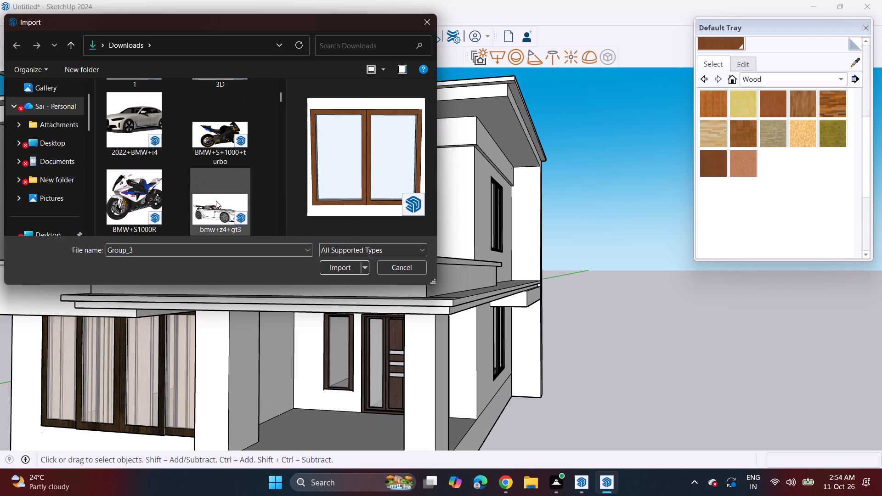
pyautogui.scroll(2, 216, 201)
pyautogui.scroll(-6, 216, 201)
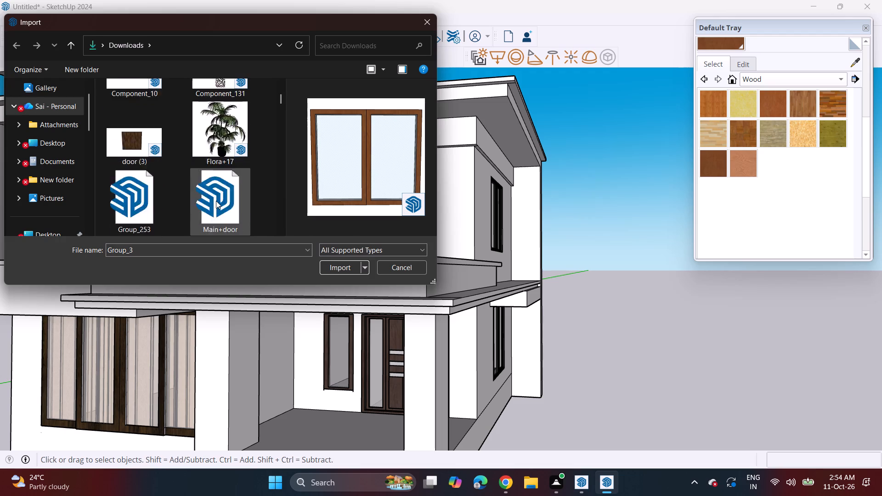
pyautogui.scroll(-1, 216, 201)
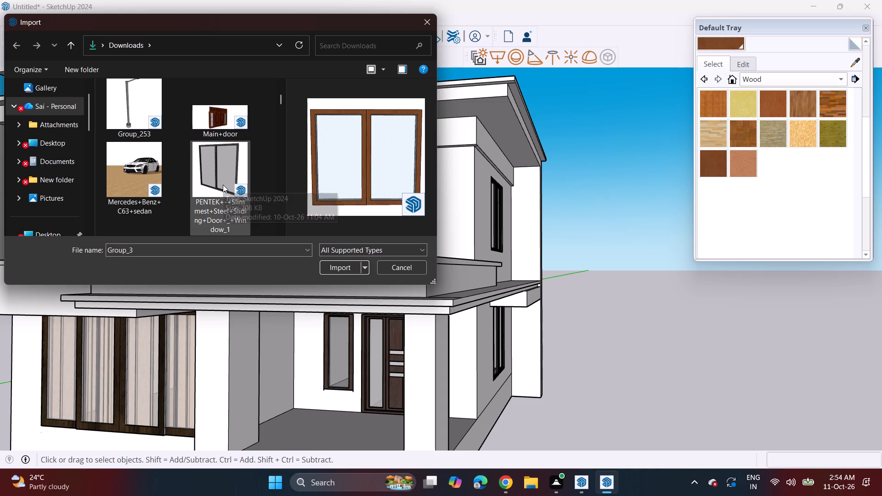
pyautogui.click(223, 185)
pyautogui.scroll(1, 244, 189)
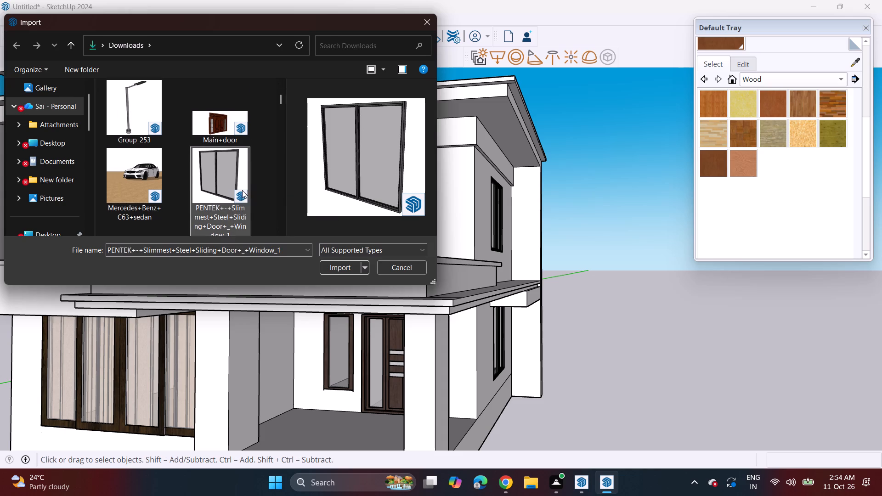
pyautogui.scroll(8, 242, 190)
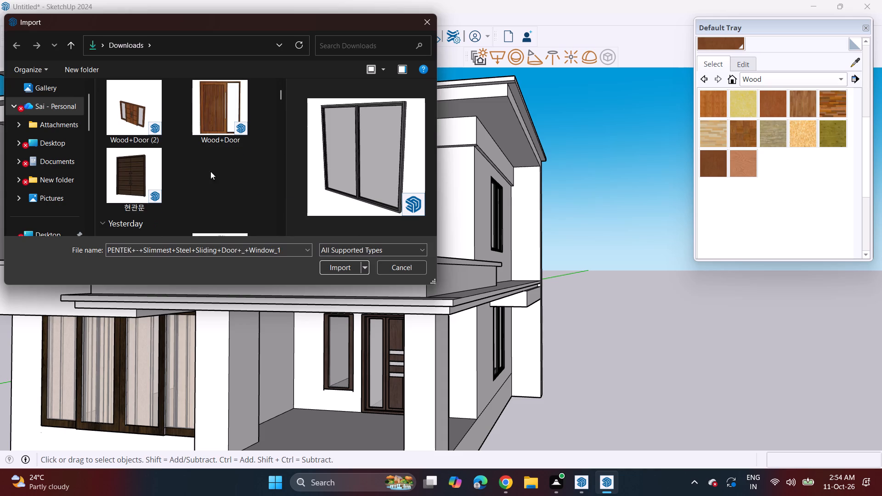
pyautogui.scroll(1, 209, 142)
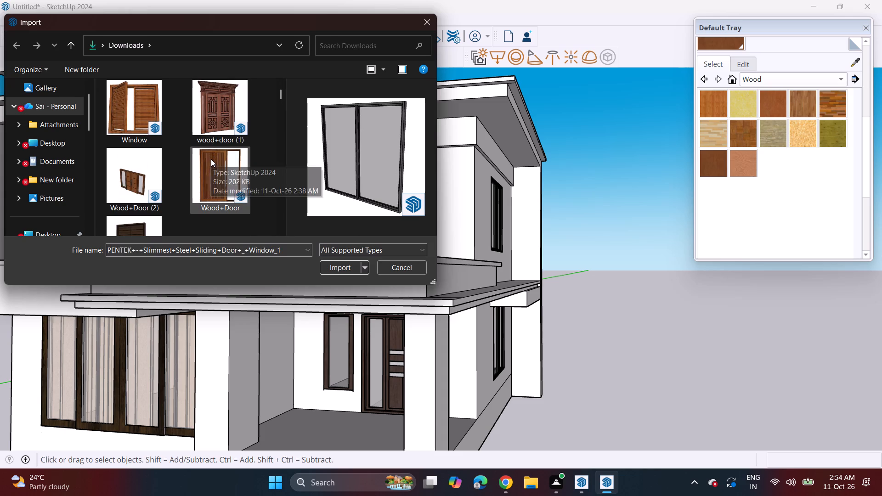
pyautogui.click(211, 161)
pyautogui.click(328, 265)
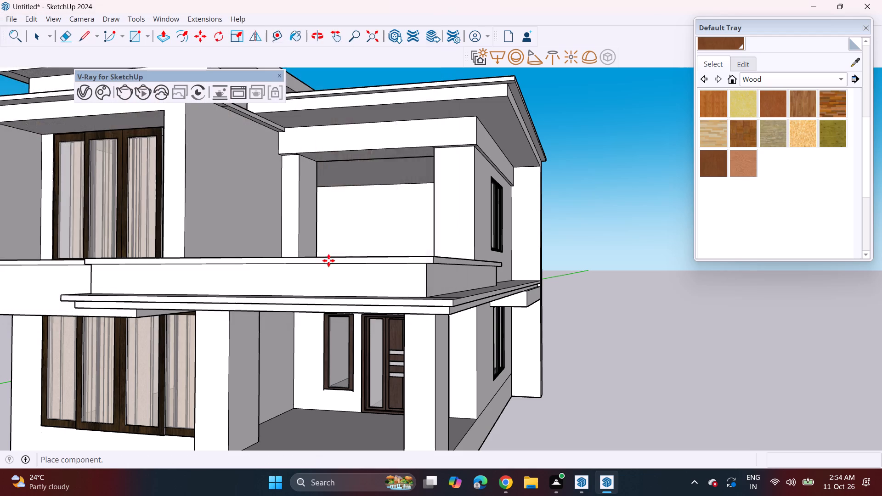
pyautogui.moveTo(353, 250); pyautogui.dragTo(363, 313, button='middle')
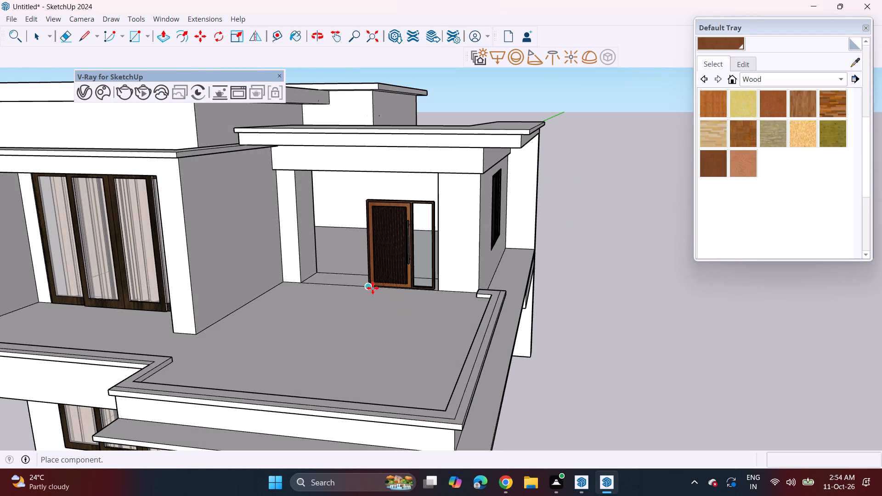
pyautogui.click(373, 288)
# Scale the wooden door uniformly by about 1.3 so its top comes close to the beam.
pyautogui.scroll(4, 386, 280)
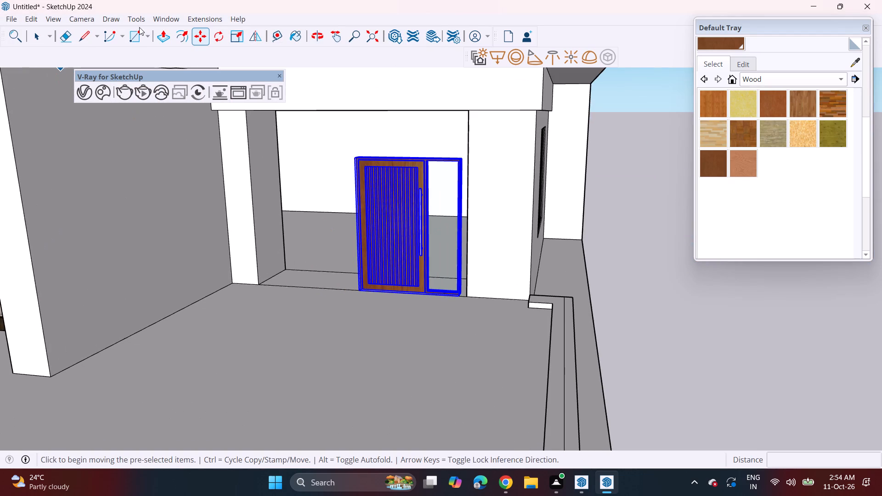
pyautogui.click(238, 37)
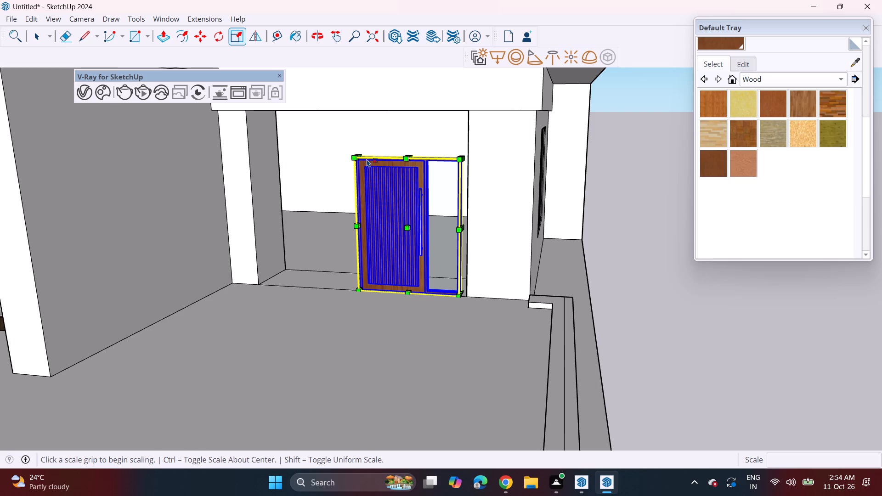
pyautogui.click(355, 157)
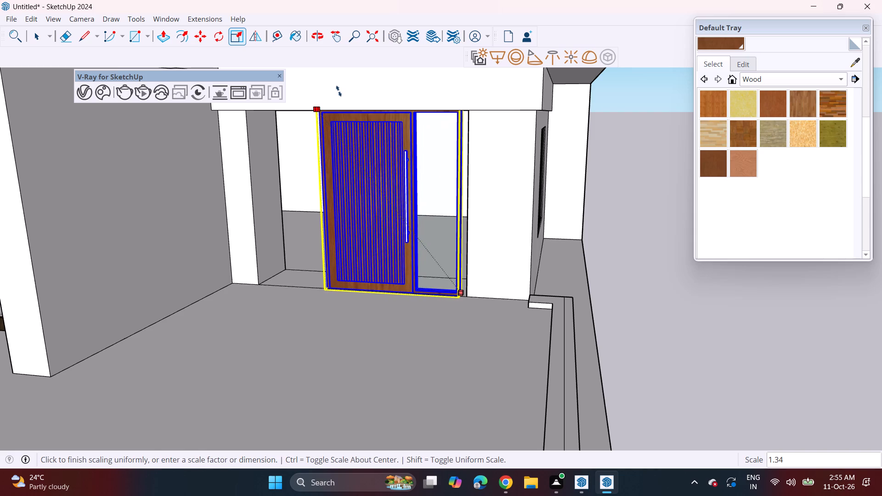
pyautogui.moveTo(339, 91); pyautogui.dragTo(347, 95)
# Move the wooden door about 5 1/4" so its bottom corner meets the base of the outer column.
pyautogui.scroll(2, 397, 194)
pyautogui.middleClick(397, 194)
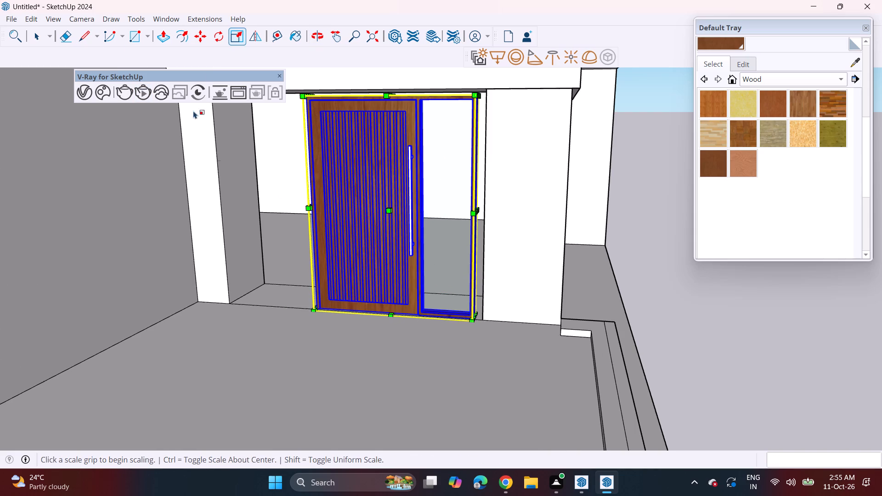
pyautogui.click(206, 30)
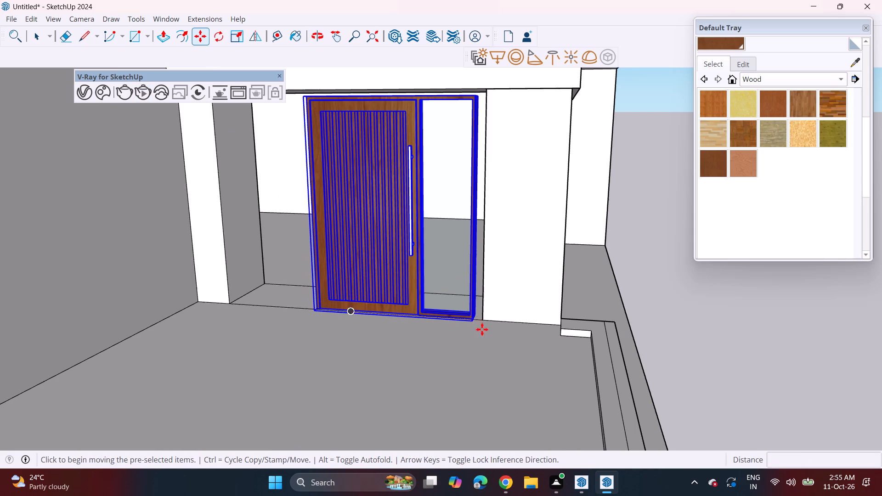
pyautogui.click(470, 325)
pyautogui.click(482, 322)
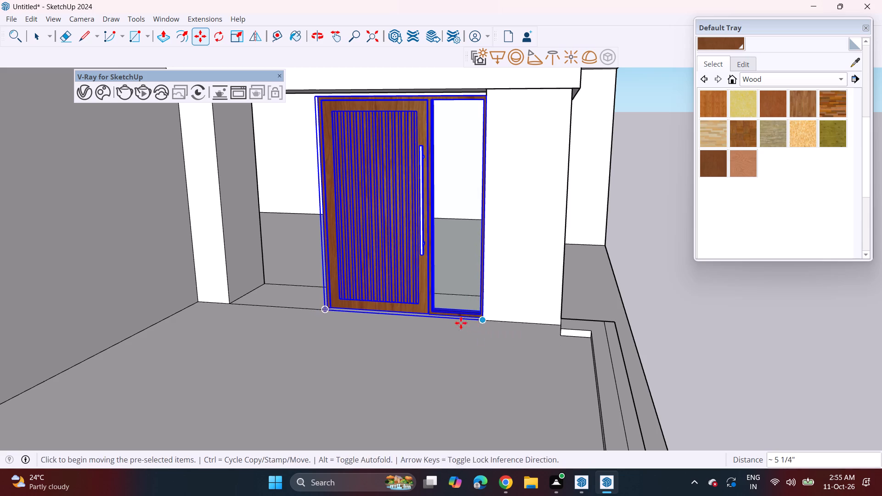
# Scale the wooden door's height by about 1.03 so its top frame meets the underside of the beam.
pyautogui.scroll(1, 411, 113)
pyautogui.keyDown('shift'); pyautogui.moveTo(407, 112); pyautogui.dragTo(402, 190, button='middle'); pyautogui.keyUp('shift')
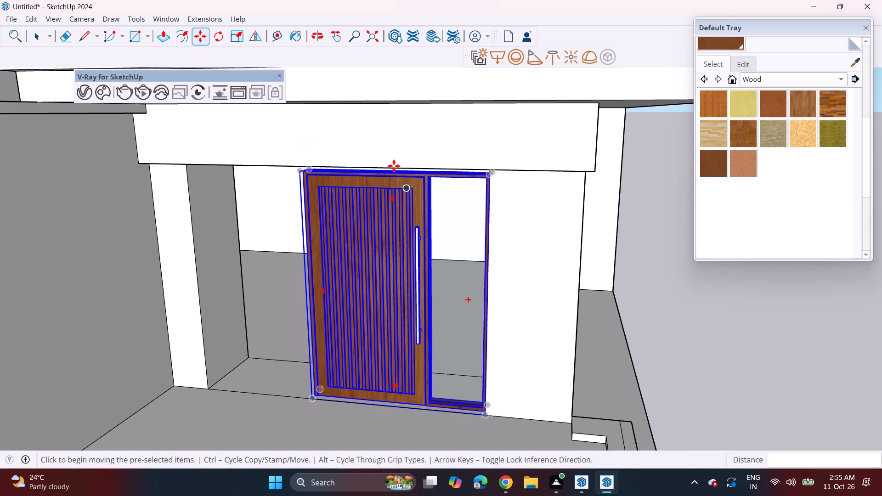
pyautogui.moveTo(408, 163); pyautogui.dragTo(379, 192, button='middle')
pyautogui.scroll(1, 398, 176)
pyautogui.moveTo(398, 223); pyautogui.dragTo(384, 176, button='middle')
pyautogui.scroll(1, 395, 214)
pyautogui.scroll(3, 373, 160)
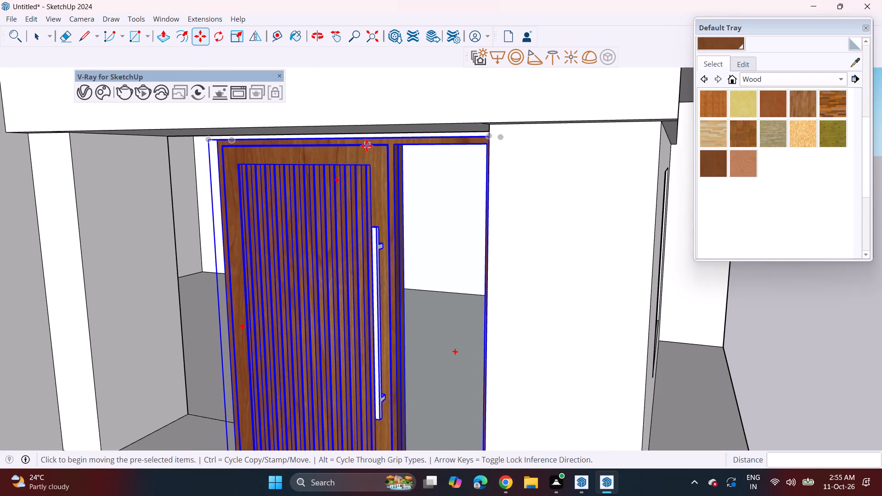
pyautogui.doubleClick(232, 36)
pyautogui.moveTo(328, 139); pyautogui.dragTo(326, 154, button='middle')
pyautogui.scroll(2, 343, 151)
pyautogui.click(344, 152)
pyautogui.click(347, 139)
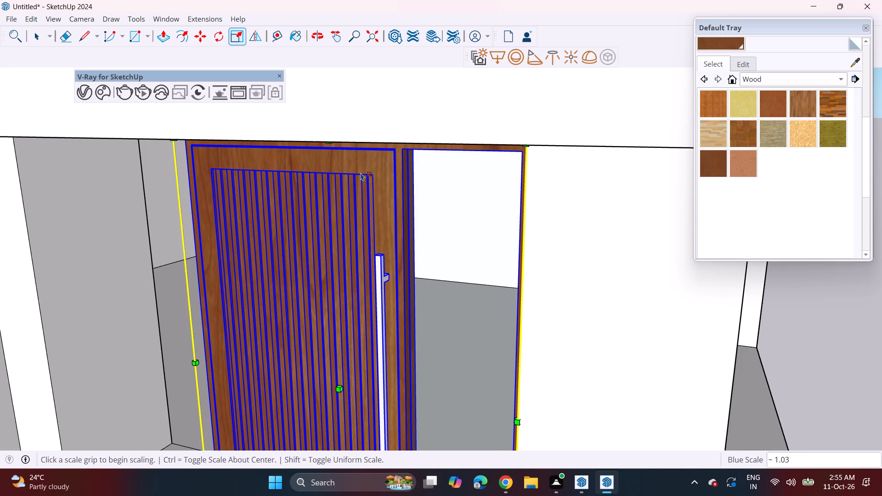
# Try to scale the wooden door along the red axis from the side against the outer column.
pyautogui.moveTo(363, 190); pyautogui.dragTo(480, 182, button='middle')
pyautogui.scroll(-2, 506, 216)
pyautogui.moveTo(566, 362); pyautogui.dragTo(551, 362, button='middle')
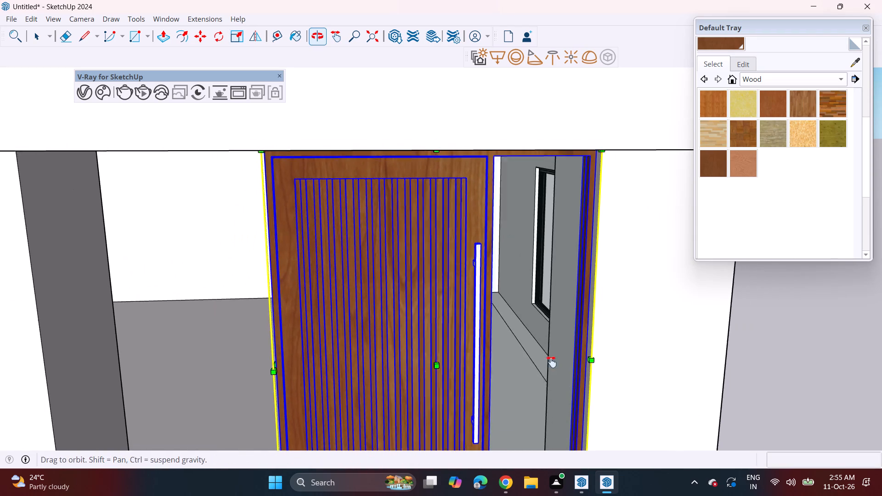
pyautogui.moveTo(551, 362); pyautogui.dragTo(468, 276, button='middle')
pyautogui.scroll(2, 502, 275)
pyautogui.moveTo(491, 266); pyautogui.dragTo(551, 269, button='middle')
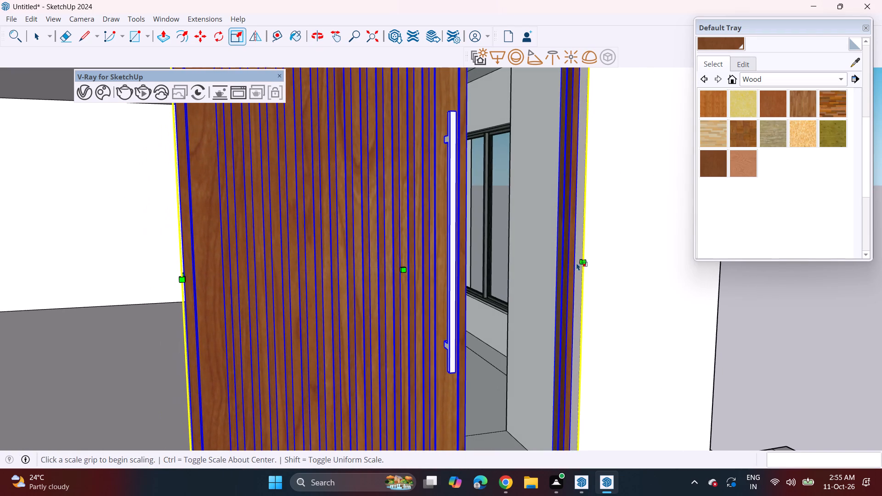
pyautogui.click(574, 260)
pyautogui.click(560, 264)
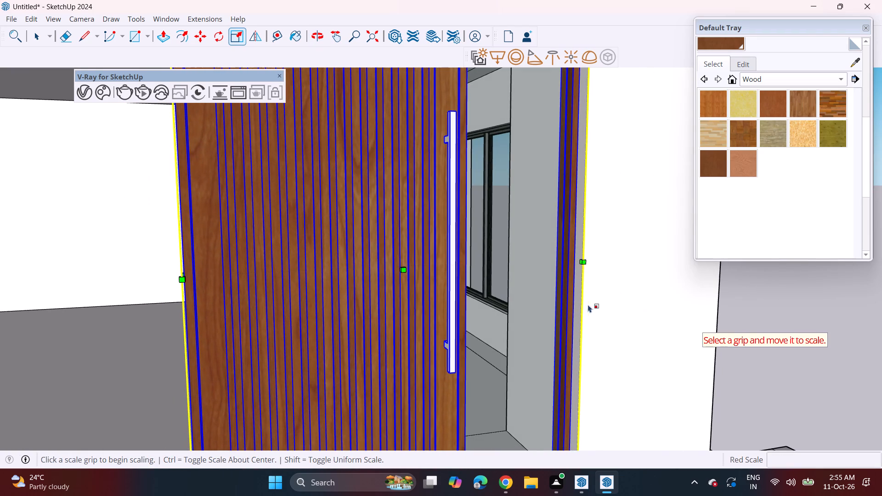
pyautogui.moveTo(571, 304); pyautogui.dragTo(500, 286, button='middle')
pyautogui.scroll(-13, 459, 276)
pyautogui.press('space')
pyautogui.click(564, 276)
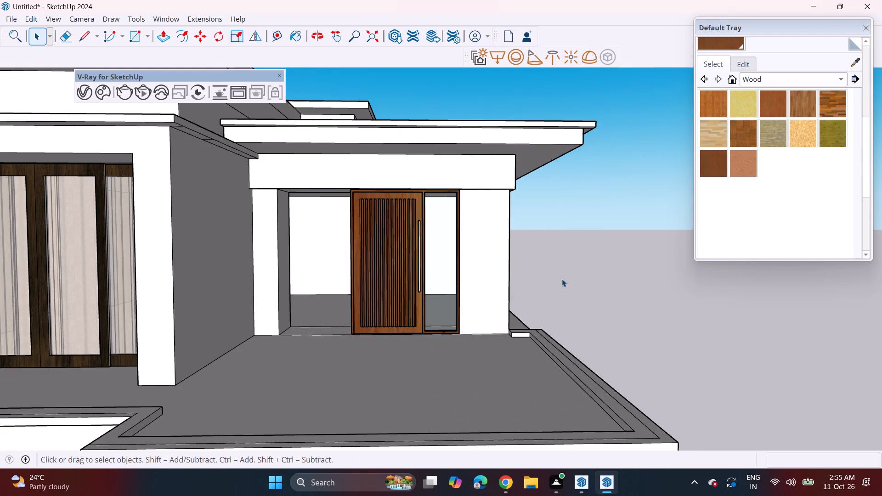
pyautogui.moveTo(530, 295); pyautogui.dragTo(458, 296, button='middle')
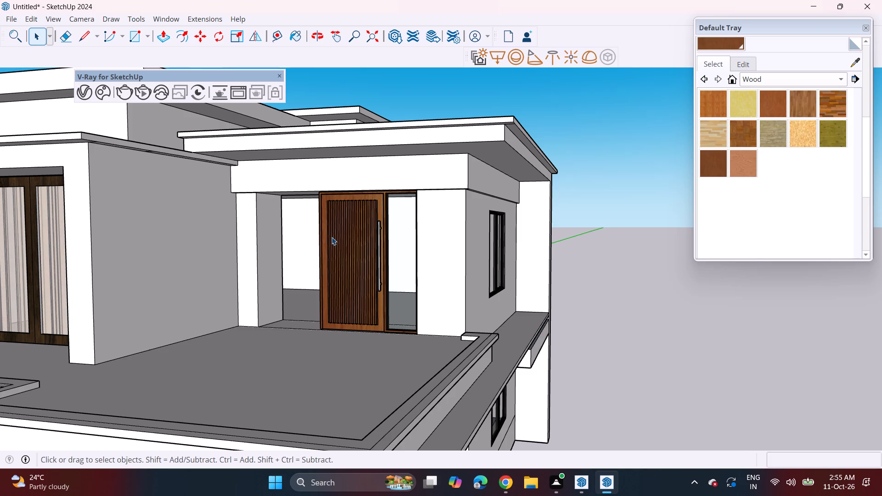
# Import the Group_3 two-pane window from Downloads and place it on the balcony floor in front of the wooden door.
pyautogui.doubleClick(16, 19)
pyautogui.click(14, 18)
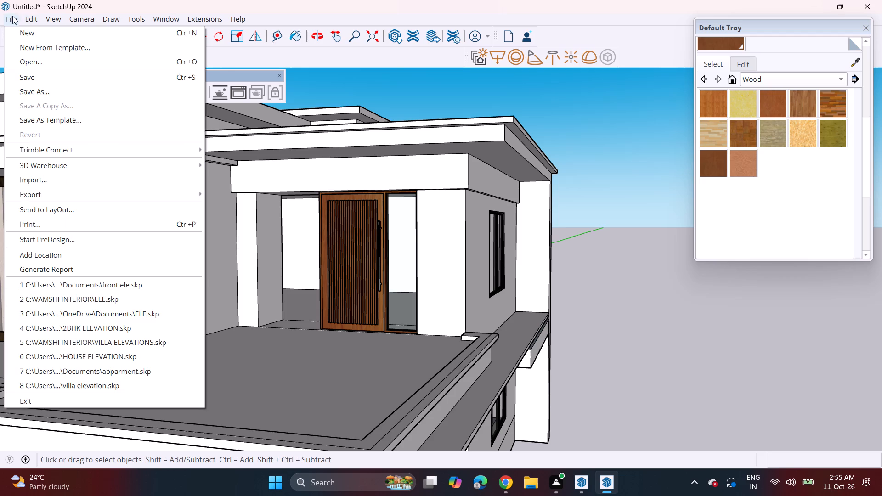
pyautogui.click(51, 186)
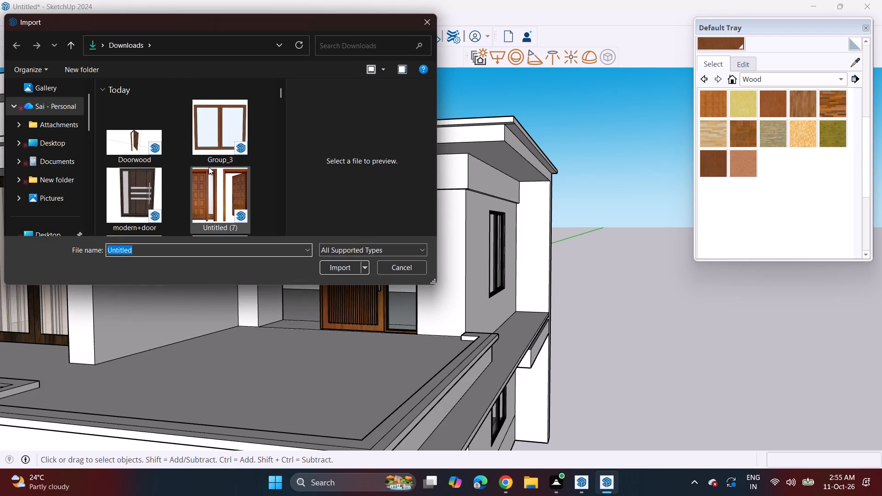
pyautogui.click(212, 149)
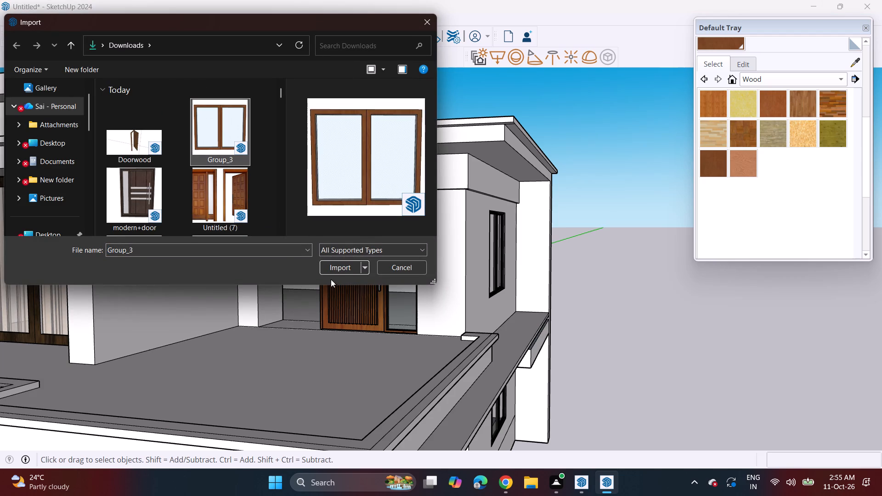
pyautogui.click(341, 267)
pyautogui.moveTo(307, 284); pyautogui.dragTo(348, 300, button='middle')
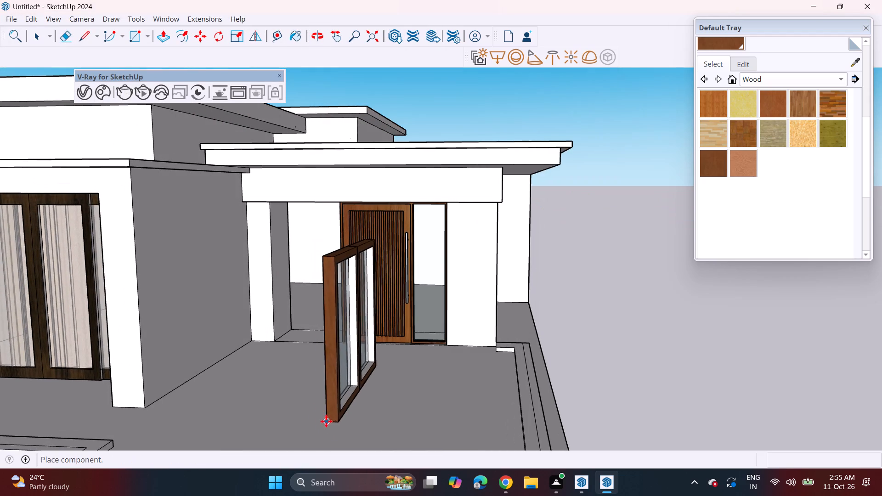
pyautogui.click(313, 406)
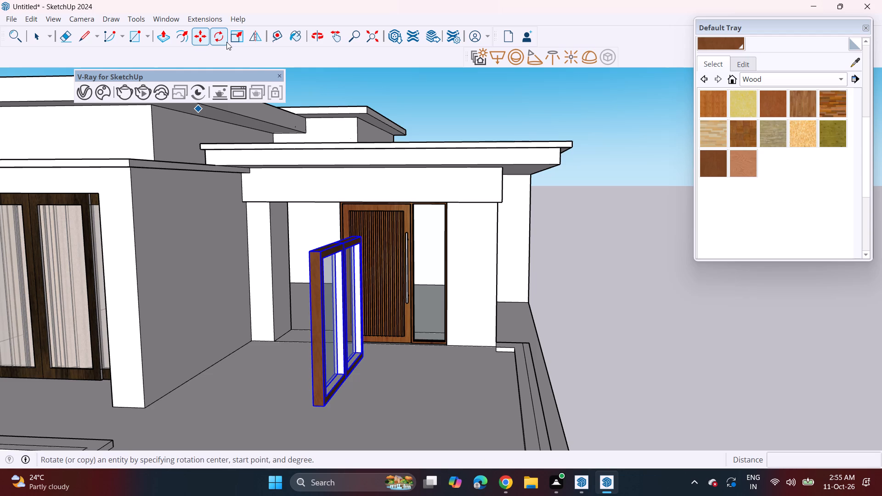
# Rotate the two-pane window about the vertical axis until it is parallel to the wooden door.
pyautogui.click(226, 42)
pyautogui.click(388, 402)
pyautogui.click(417, 401)
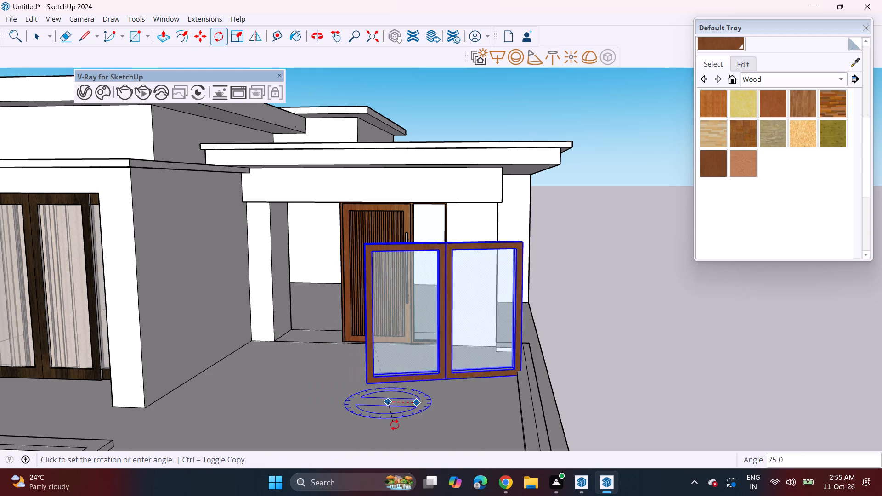
pyautogui.click(372, 430)
pyautogui.scroll(1, 416, 295)
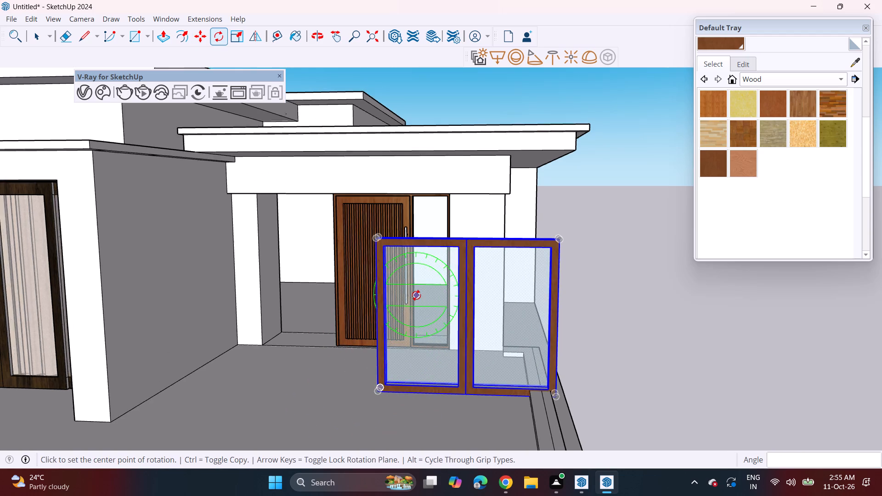
pyautogui.scroll(1, 416, 295)
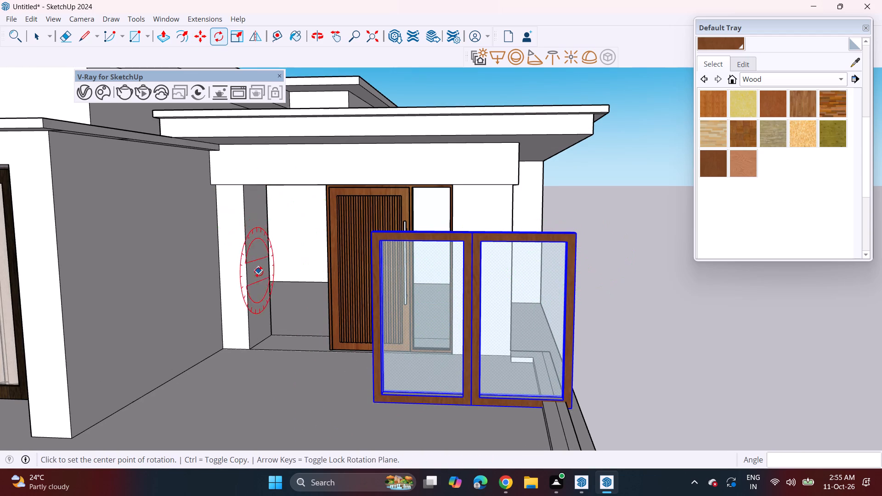
pyautogui.moveTo(268, 273); pyautogui.dragTo(330, 281, button='middle')
pyautogui.press('space')
# Scale the wooden door narrower along the red axis from the side facing the open part of the balcony opening.
pyautogui.click(392, 315)
pyautogui.moveTo(326, 254); pyautogui.dragTo(353, 271, button='middle')
pyautogui.scroll(1, 280, 119)
pyautogui.click(234, 29)
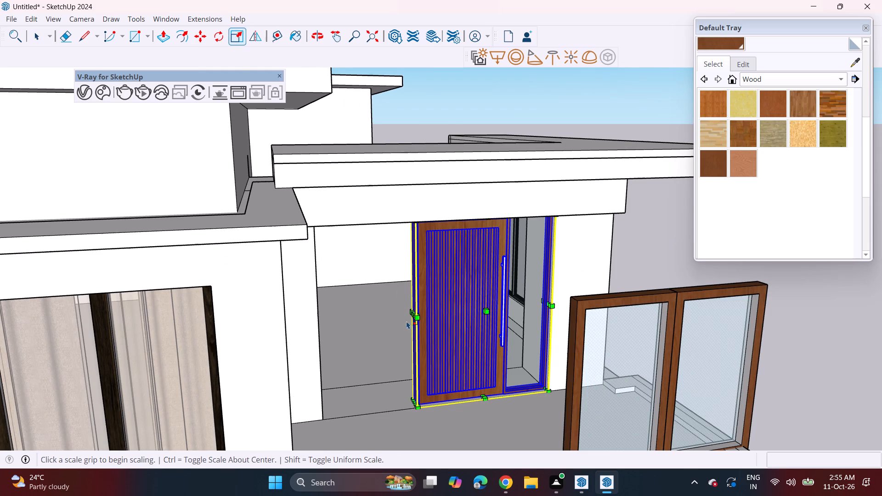
pyautogui.click(412, 313)
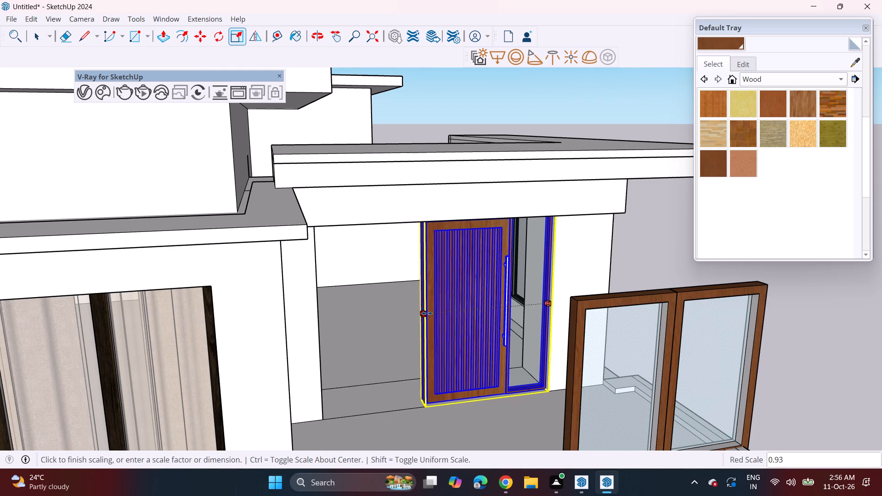
pyautogui.click(442, 313)
pyautogui.moveTo(497, 348); pyautogui.dragTo(467, 312, button='middle')
pyautogui.keyDown('shift'); pyautogui.moveTo(464, 321); pyautogui.dragTo(406, 298, button='middle'); pyautogui.keyUp('shift')
pyautogui.scroll(-2, 388, 310)
pyautogui.press('space')
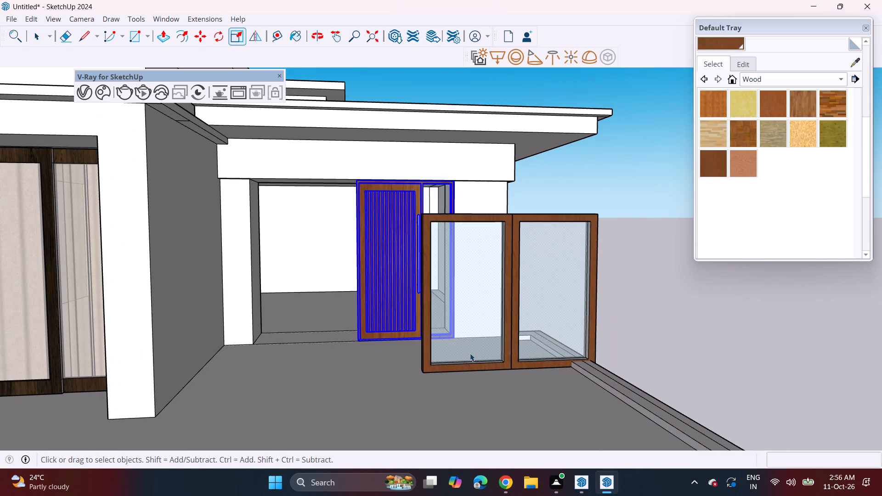
# Move the two-pane window into the balcony opening so its top outer corner meets the inner column and the beam's underside.
pyautogui.click(474, 365)
pyautogui.press('m')
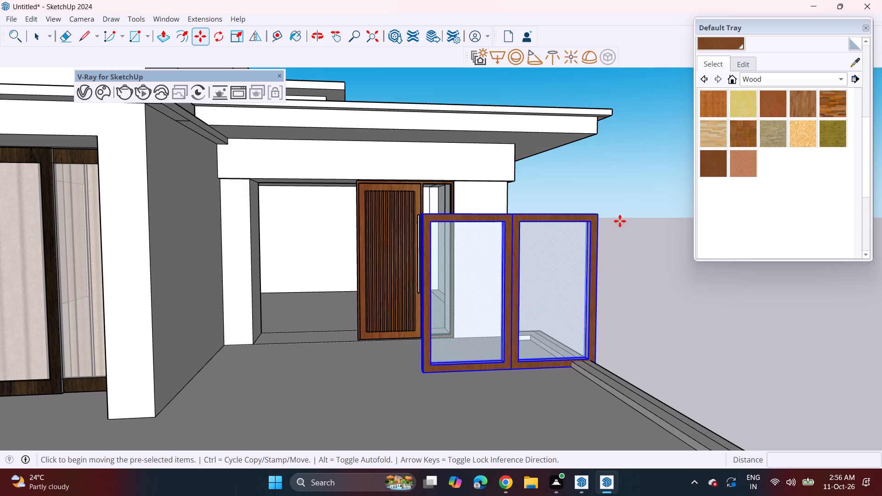
pyautogui.click(601, 215)
pyautogui.moveTo(601, 215); pyautogui.dragTo(596, 216)
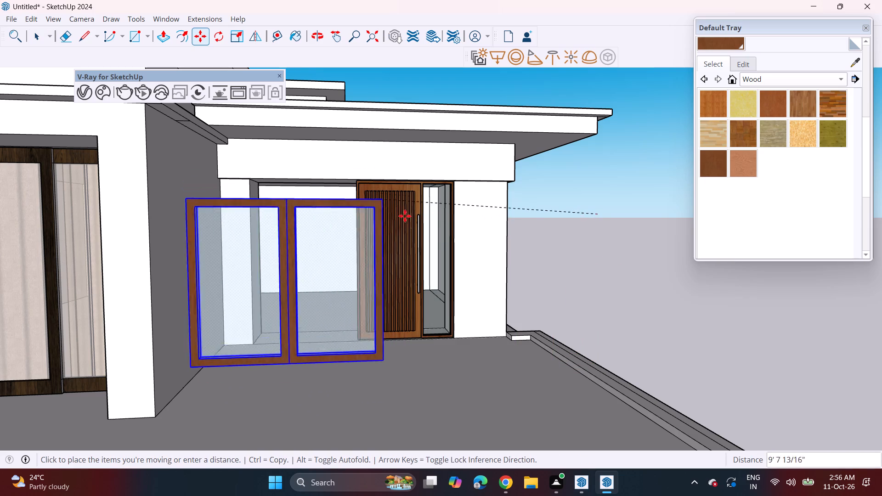
pyautogui.click(436, 197)
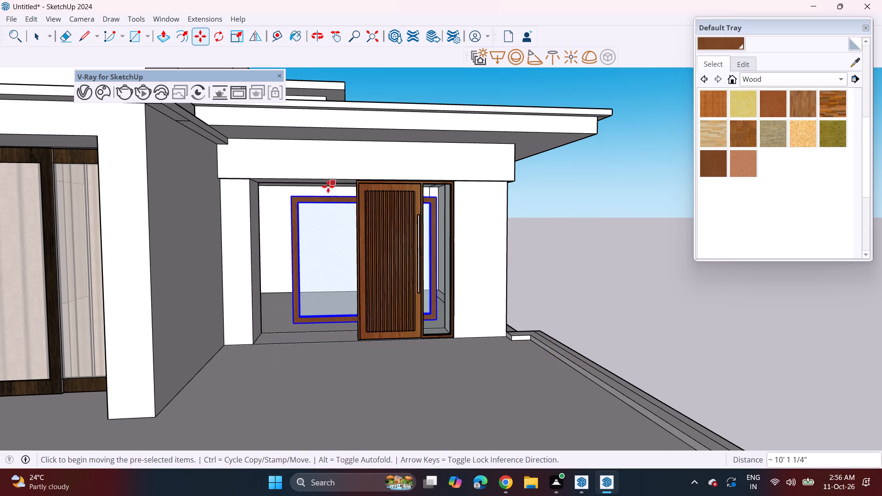
pyautogui.scroll(3, 310, 189)
pyautogui.click(281, 204)
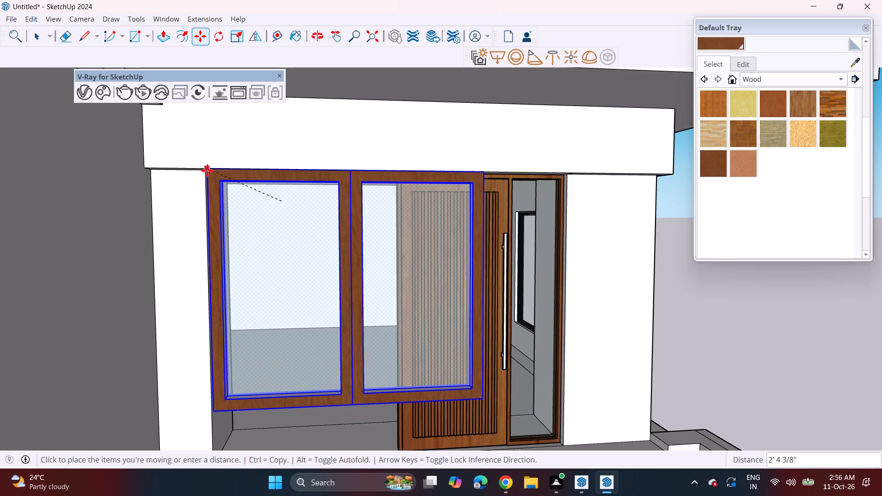
pyautogui.click(207, 170)
pyautogui.moveTo(345, 344); pyautogui.dragTo(334, 317, button='middle')
pyautogui.scroll(-3, 312, 327)
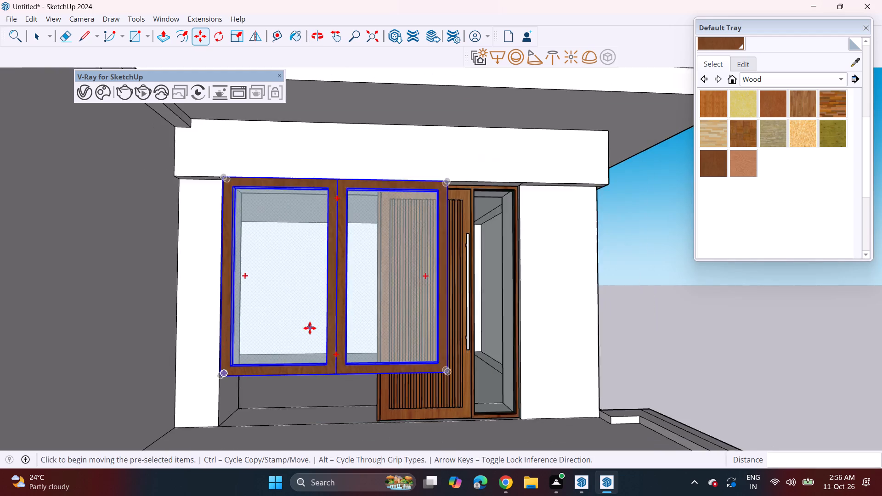
# Scale the two-pane window's width along the green axis by about 0.71 so its side meets the wooden door's frame.
pyautogui.moveTo(331, 361); pyautogui.dragTo(187, 369, button='middle')
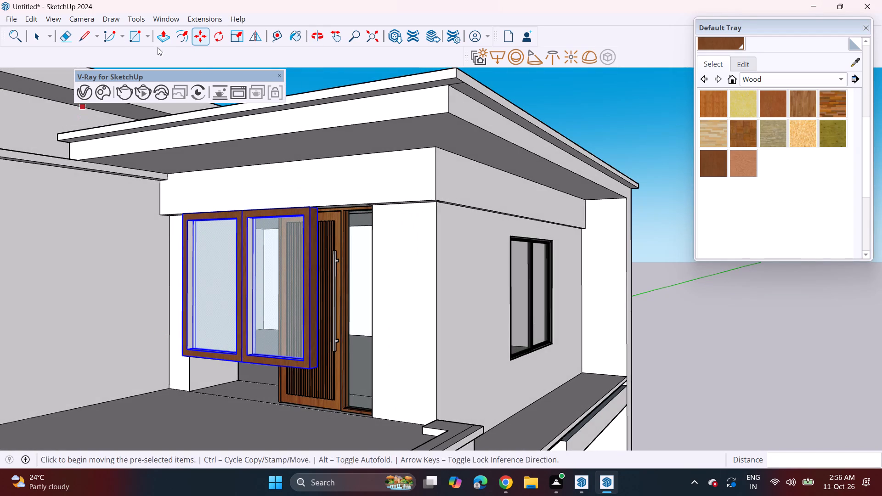
pyautogui.click(233, 39)
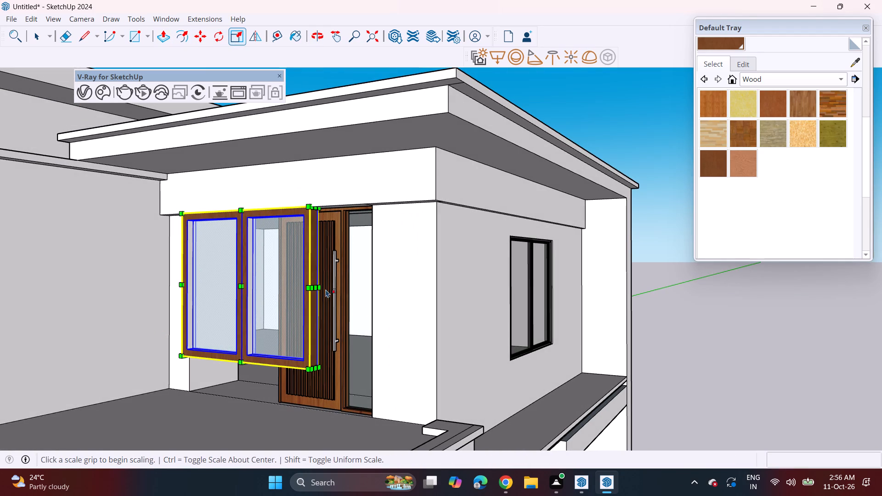
pyautogui.click(316, 286)
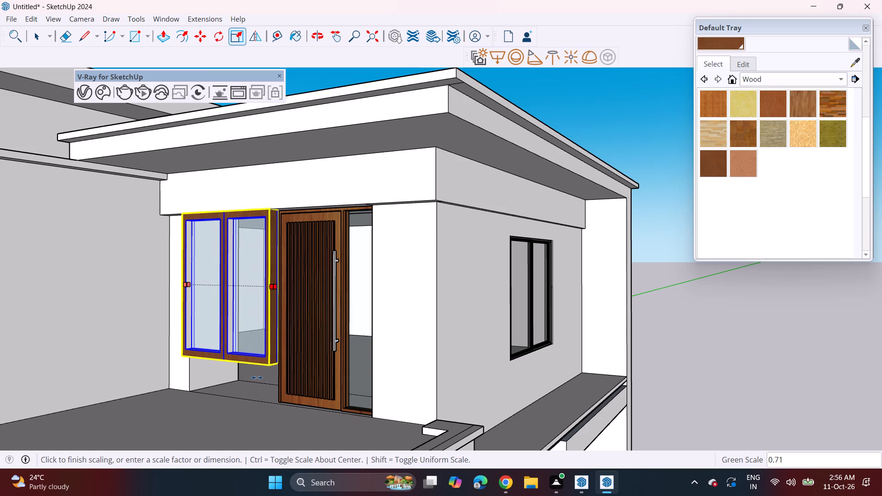
pyautogui.click(257, 378)
# Scale the two-pane window's height from its bottom edge by about 1.26 so it reaches the balcony floor.
pyautogui.moveTo(237, 385); pyautogui.dragTo(290, 348, button='middle')
pyautogui.scroll(4, 267, 327)
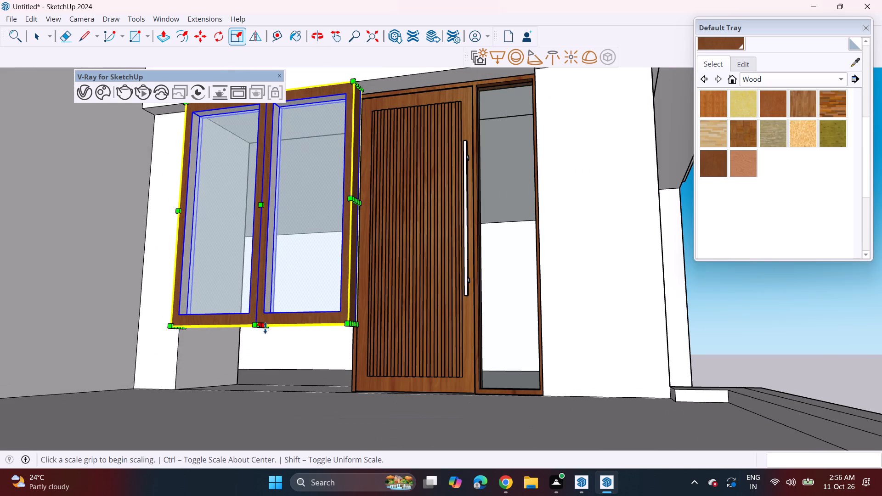
pyautogui.click(261, 328)
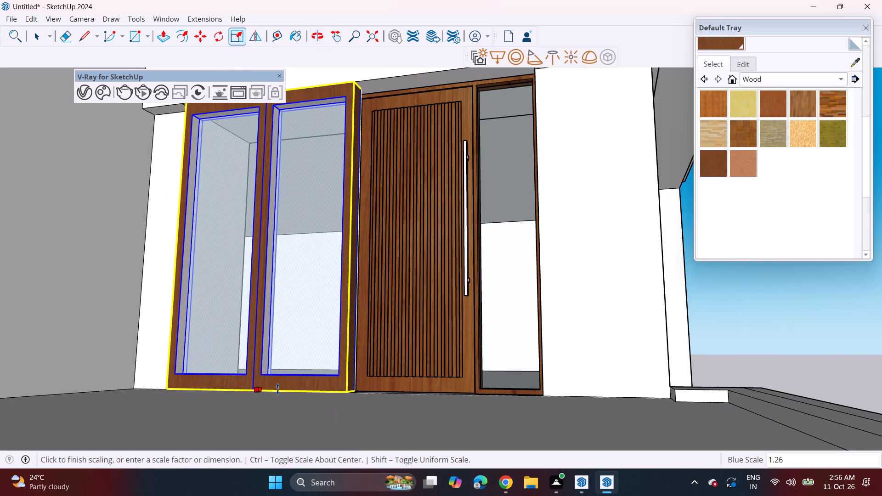
pyautogui.click(277, 389)
pyautogui.moveTo(279, 367); pyautogui.dragTo(298, 387, button='middle')
pyautogui.scroll(-6, 334, 383)
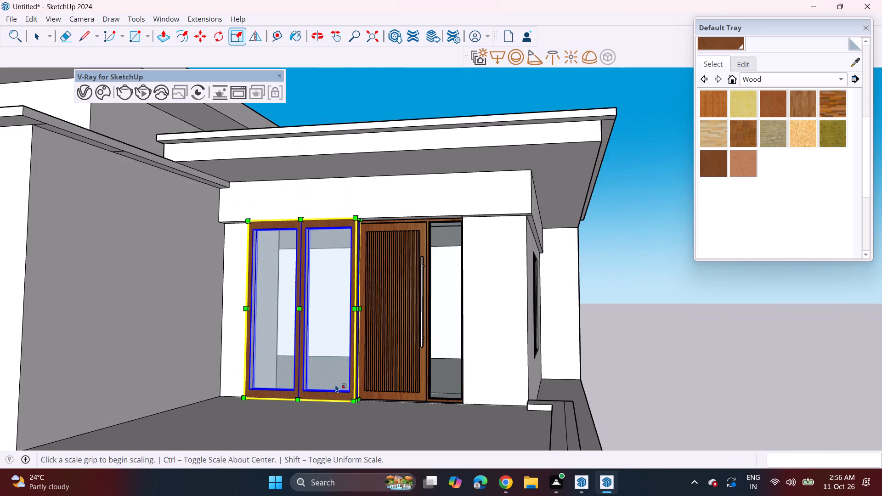
pyautogui.press('space')
pyautogui.click(678, 363)
# Open the two-pane window component for editing and paint the frame of the pane beside the door with dark brown wood.
pyautogui.moveTo(362, 361); pyautogui.dragTo(403, 367, button='middle')
pyautogui.scroll(-5, 405, 368)
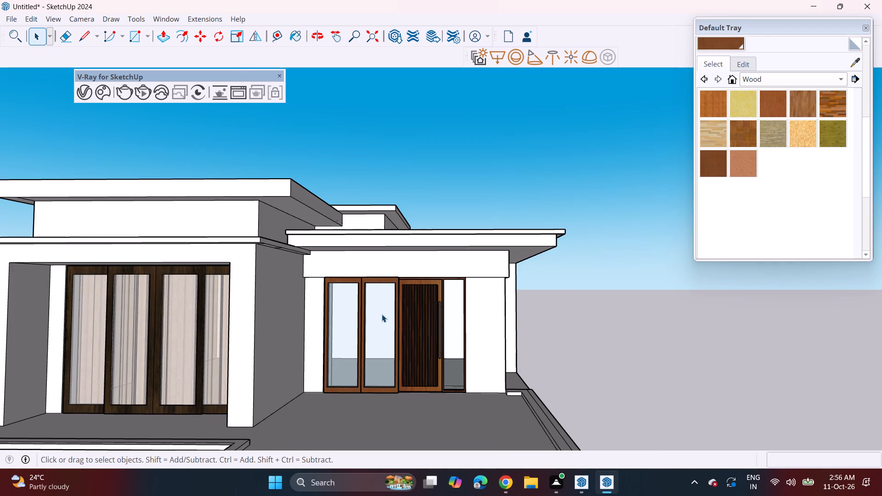
pyautogui.scroll(-2, 374, 331)
pyautogui.scroll(6, 408, 340)
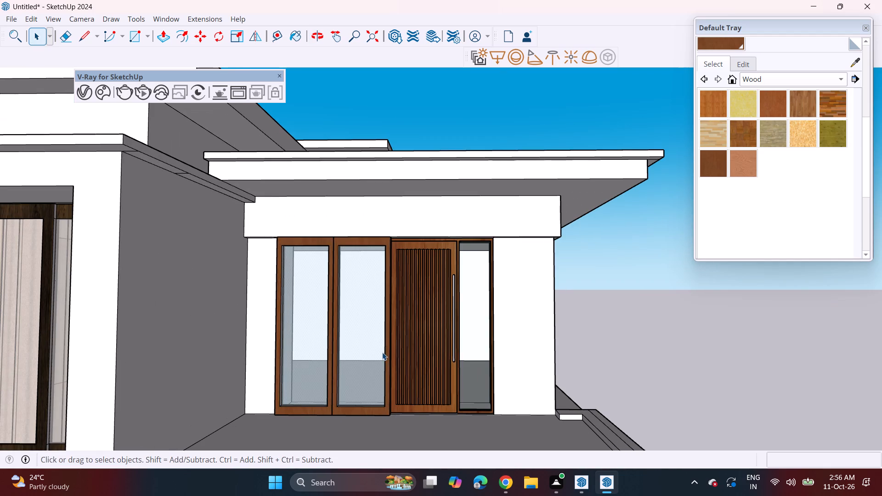
pyautogui.rightClick(381, 354)
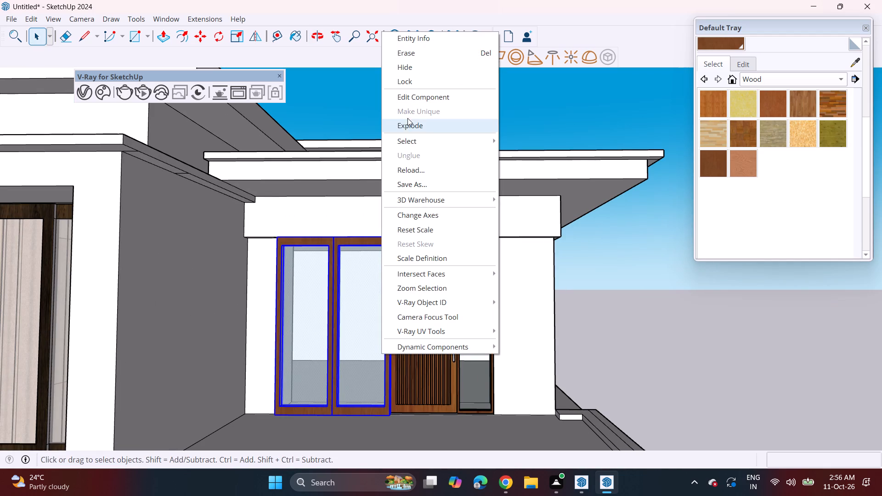
pyautogui.click(415, 99)
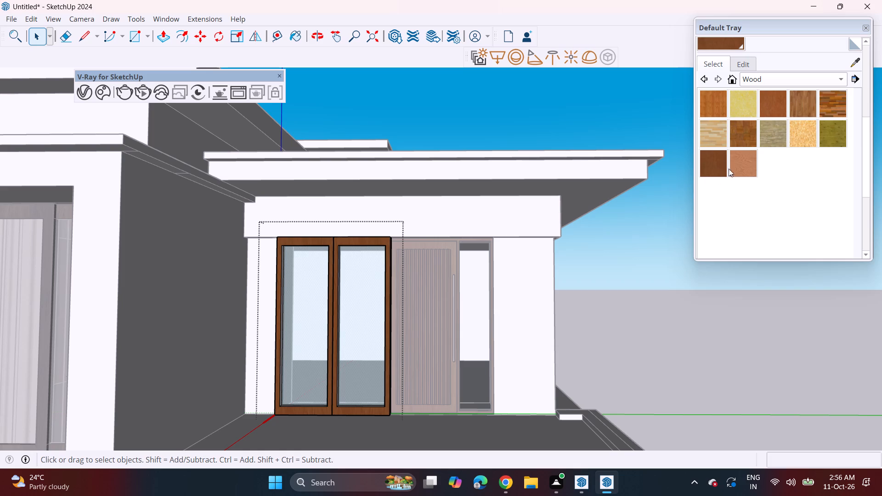
pyautogui.click(712, 166)
pyautogui.scroll(4, 428, 297)
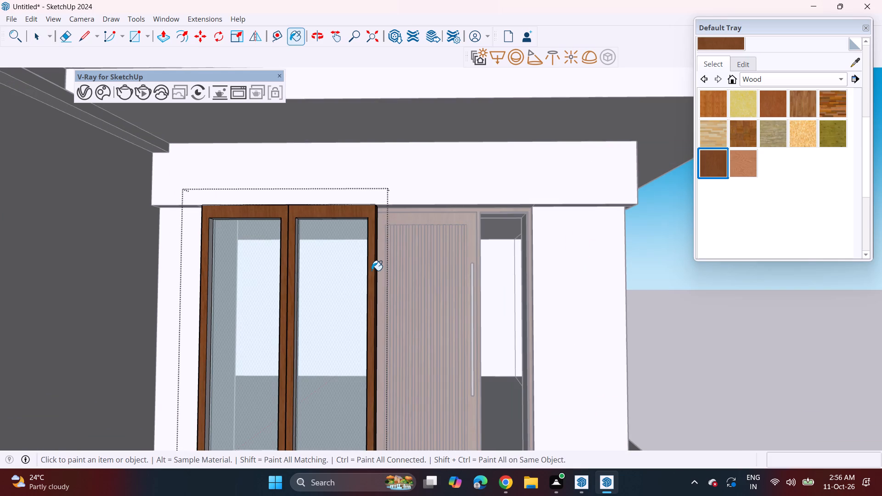
pyautogui.click(372, 271)
pyautogui.click(312, 215)
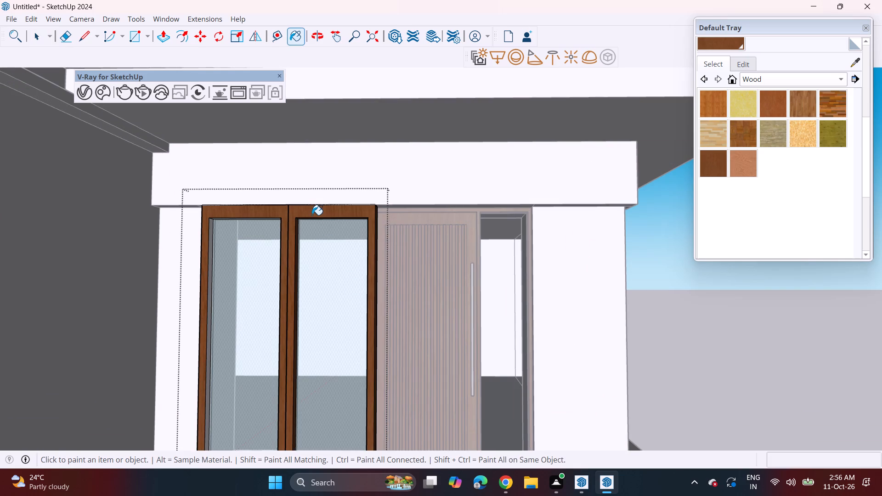
pyautogui.scroll(14, 322, 221)
pyautogui.click(320, 205)
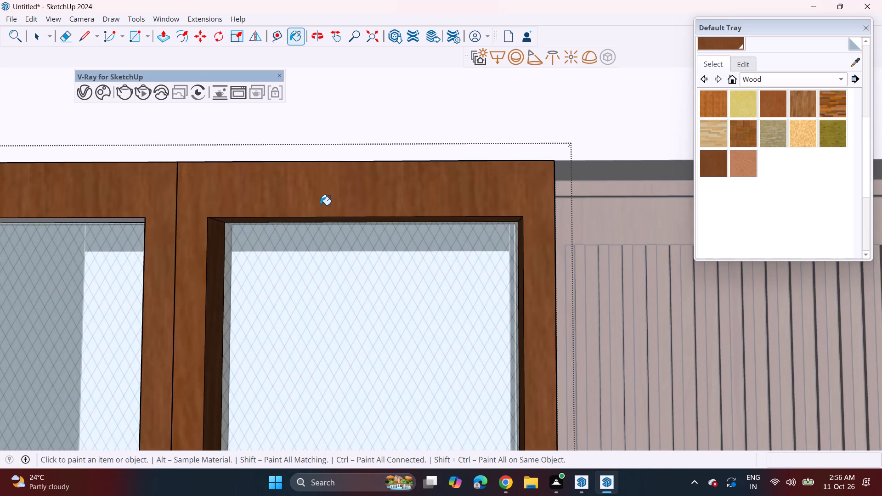
# Open the nested group of the pane beside the door, paint its frame dark brown wood, and leave the window component.
pyautogui.press('space')
pyautogui.click(319, 202)
pyautogui.rightClick(319, 202)
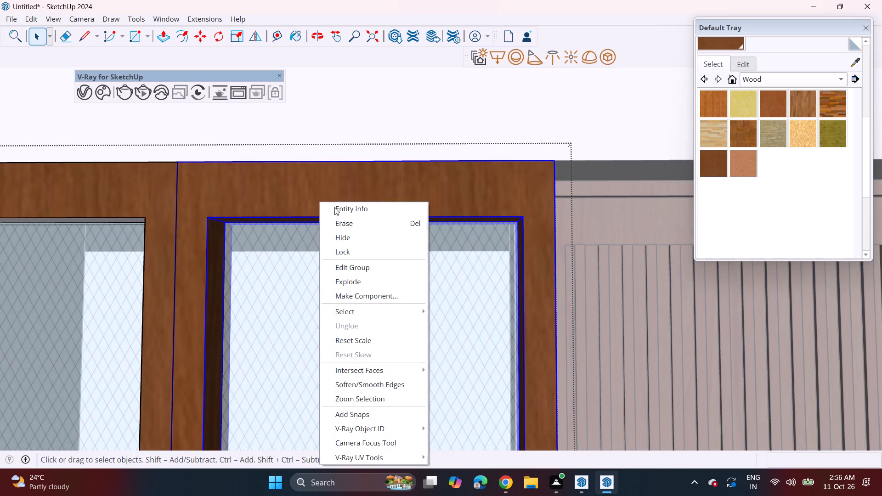
pyautogui.click(405, 190)
pyautogui.rightClick(406, 189)
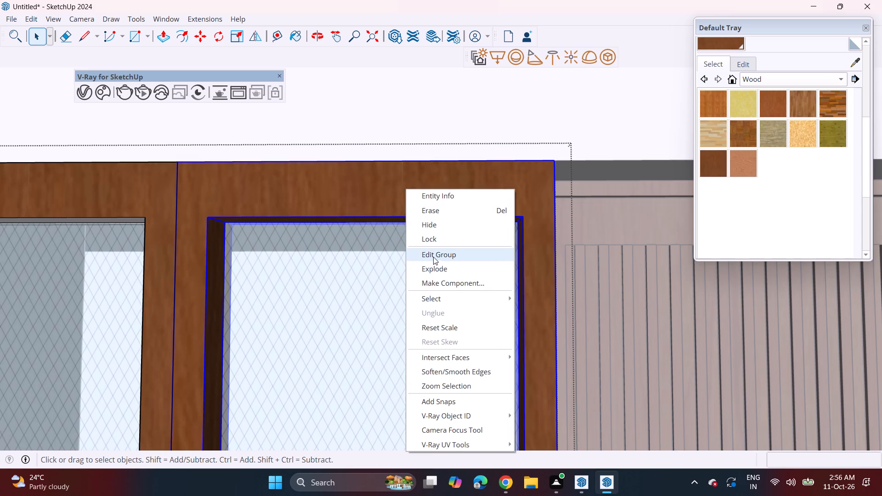
pyautogui.click(433, 255)
pyautogui.click(714, 158)
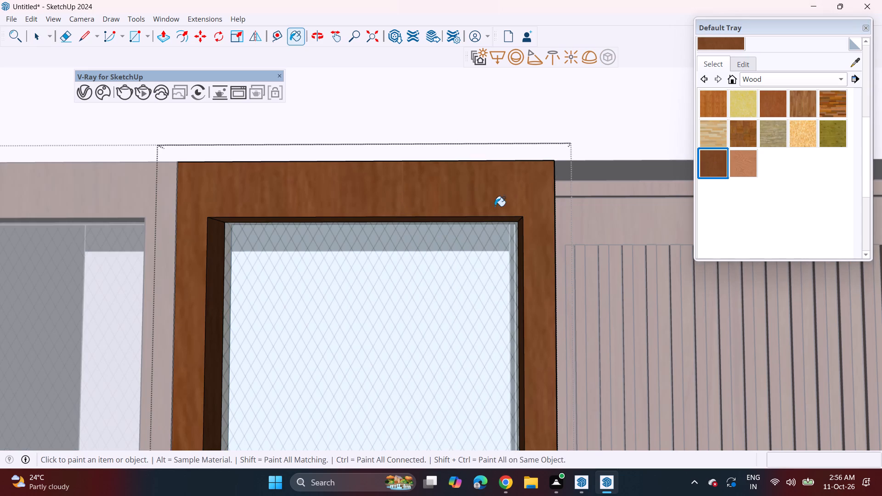
pyautogui.click(454, 204)
pyautogui.scroll(-11, 451, 216)
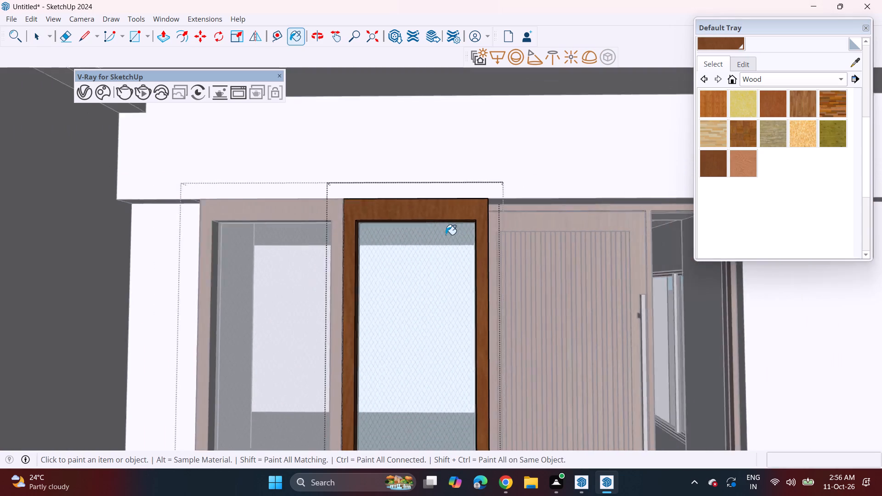
pyautogui.scroll(-14, 446, 235)
pyautogui.press('space')
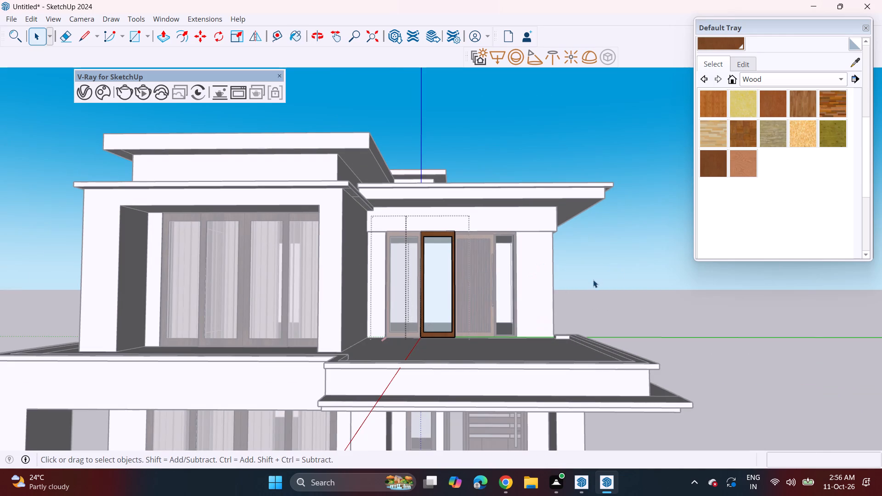
pyautogui.click(593, 280)
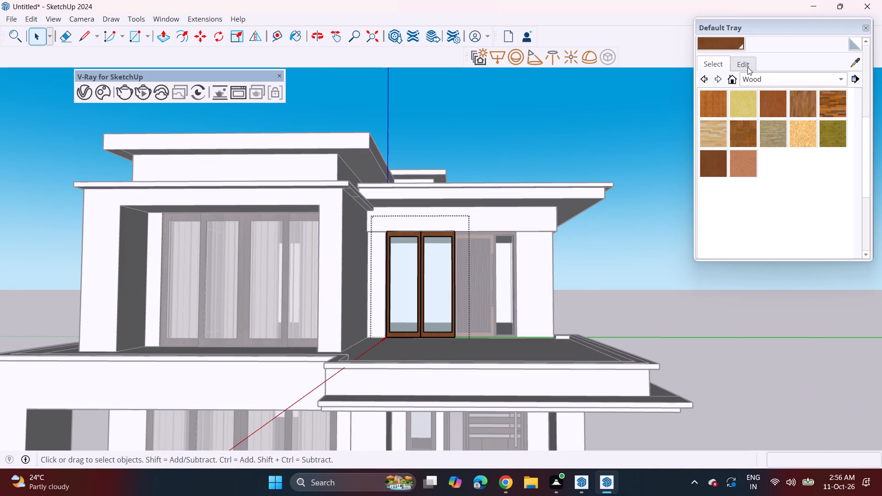
pyautogui.click(855, 64)
pyautogui.press('space')
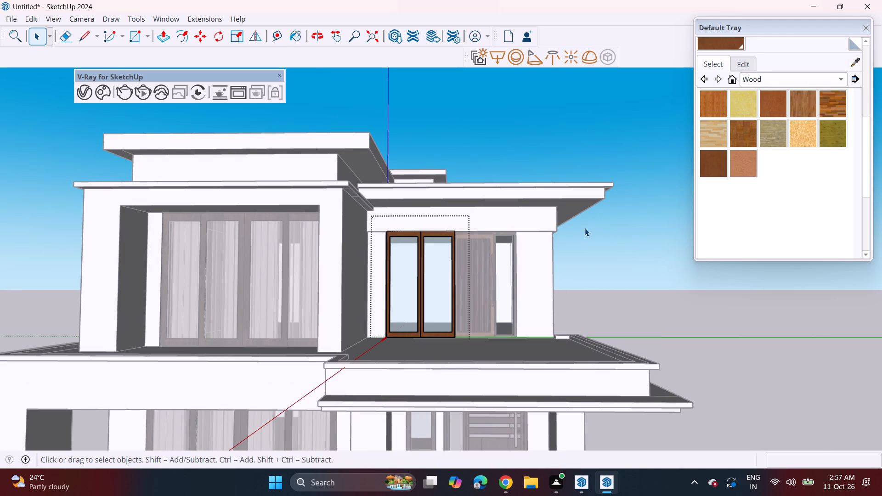
pyautogui.click(585, 228)
# Sample the dark oak swatch material from the frame of the large window in the neighbouring bay.
pyautogui.click(850, 64)
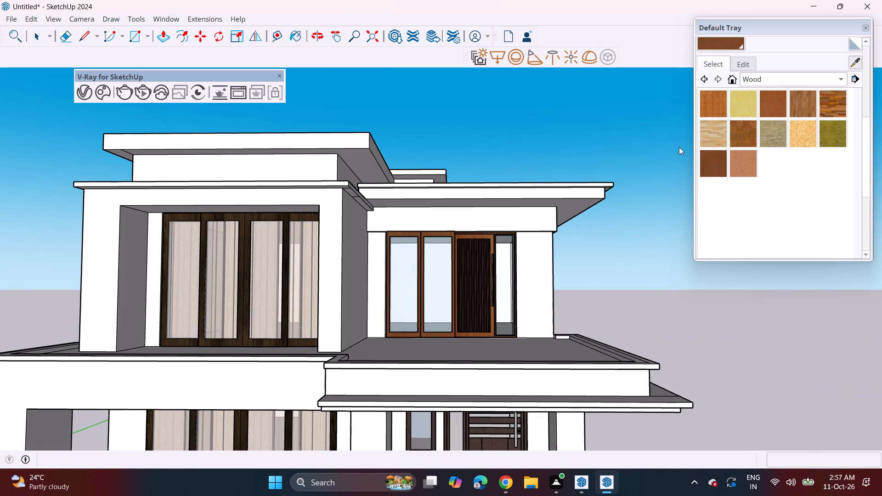
pyautogui.click(241, 235)
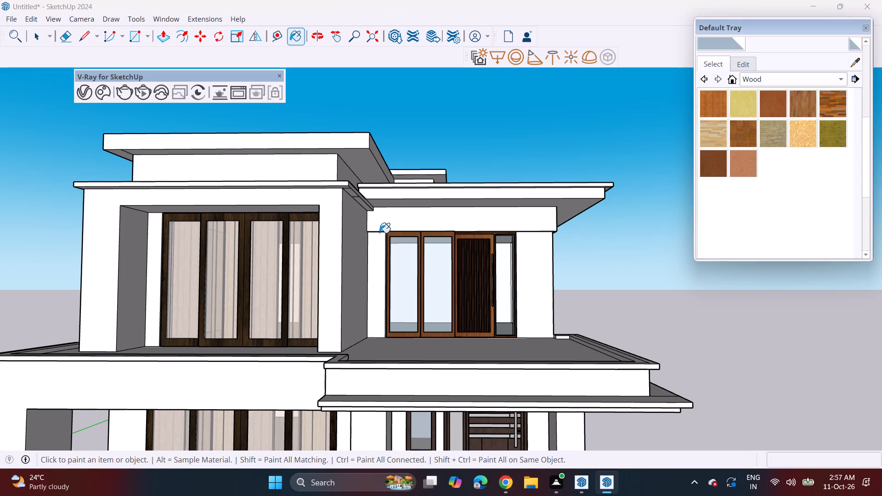
pyautogui.click(859, 62)
pyautogui.scroll(17, 243, 287)
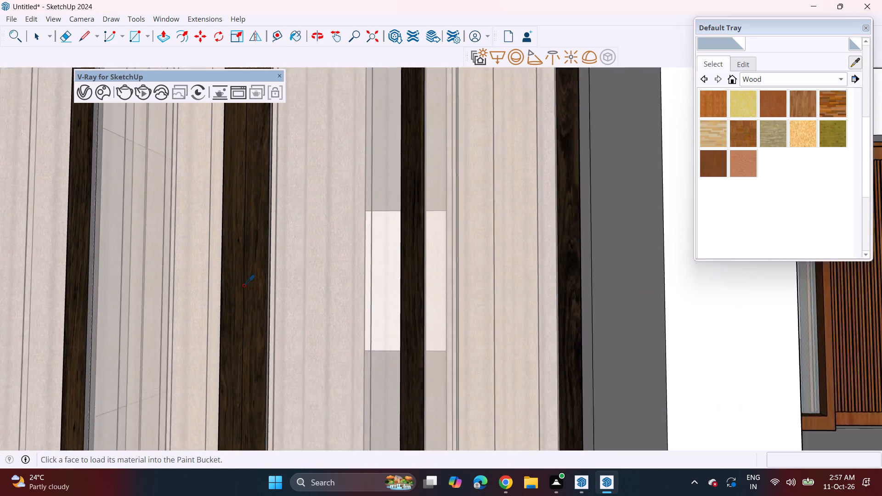
pyautogui.click(239, 274)
# Open the balcony's two-pane window component for editing and paint the pane beside the door with the oak swatch material.
pyautogui.scroll(3, 728, 158)
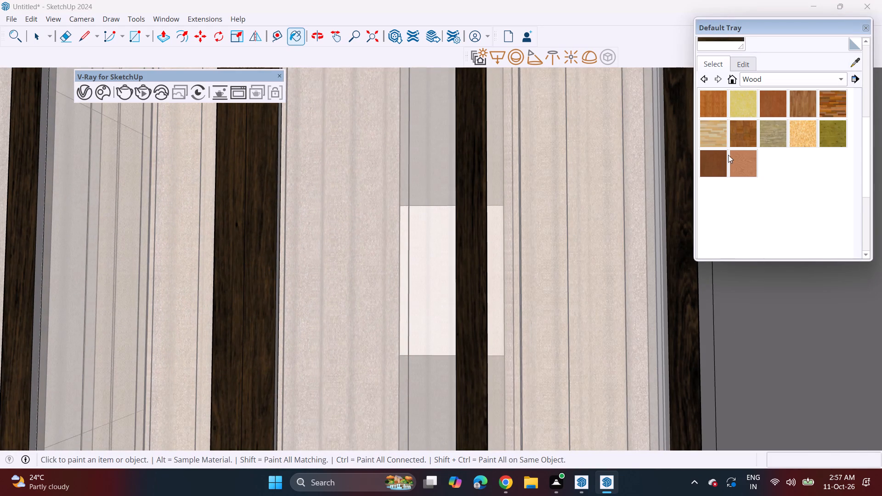
pyautogui.scroll(3, 762, 51)
pyautogui.scroll(-10, 415, 321)
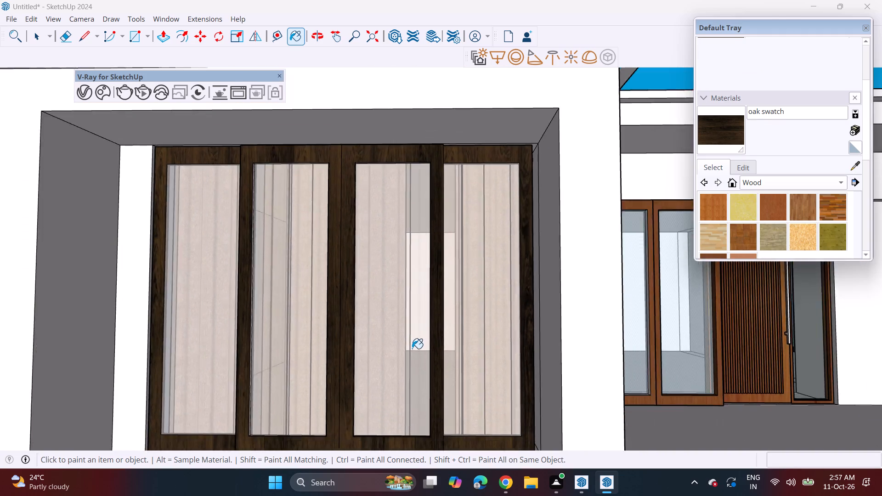
pyautogui.scroll(-3, 412, 349)
pyautogui.keyDown('shift'); pyautogui.moveTo(493, 354); pyautogui.dragTo(292, 364, button='middle'); pyautogui.keyUp('shift')
pyautogui.scroll(8, 413, 354)
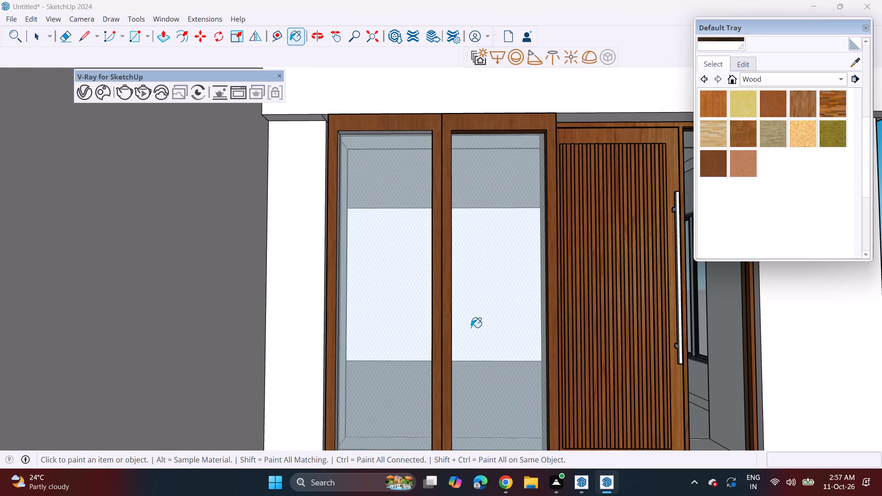
pyautogui.press('space')
pyautogui.scroll(3, 489, 122)
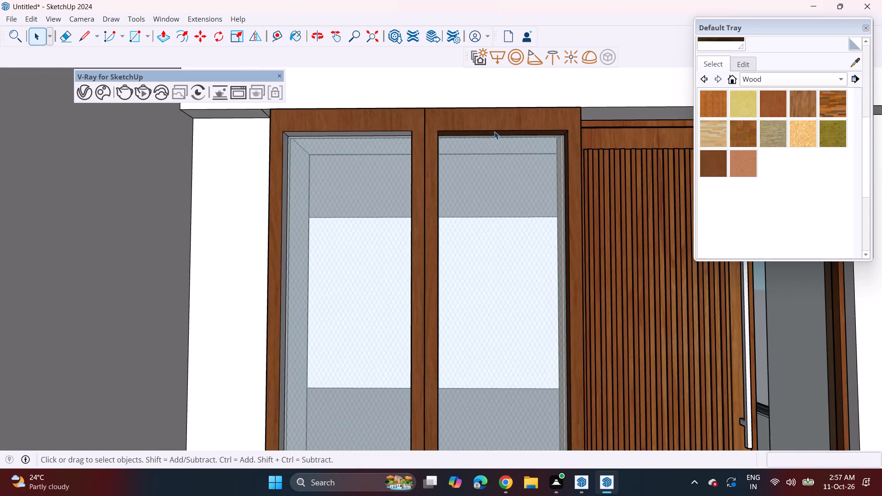
pyautogui.scroll(4, 495, 126)
pyautogui.rightClick(495, 125)
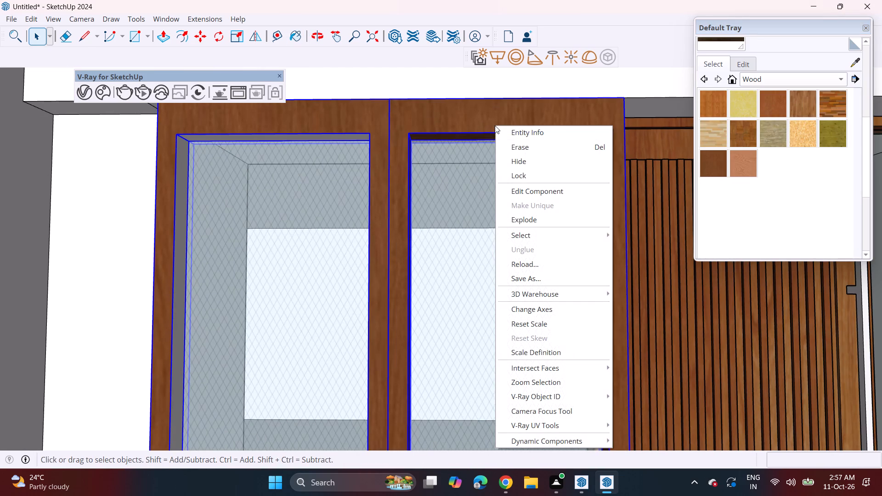
pyautogui.click(522, 193)
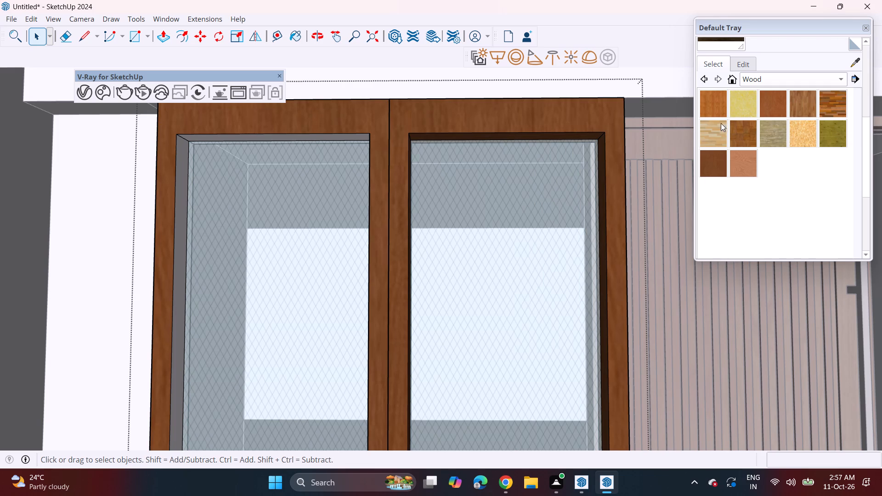
pyautogui.scroll(3, 715, 62)
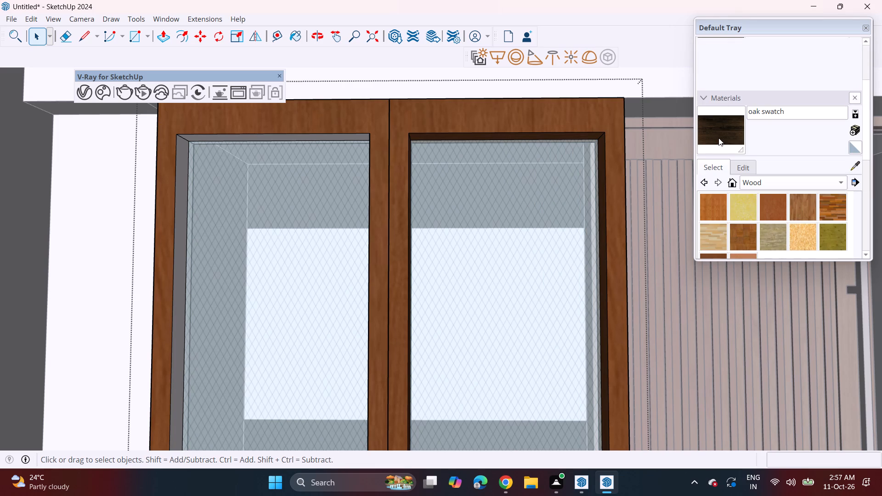
pyautogui.click(718, 138)
pyautogui.click(461, 127)
pyautogui.click(457, 128)
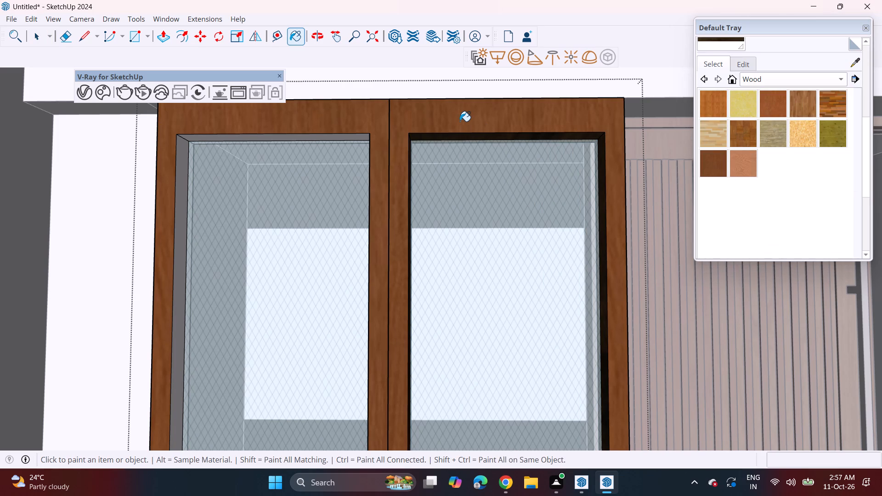
# Open the nested group of the pane beside the door, paint its frame with oak swatch, and leave the group.
pyautogui.press('space')
pyautogui.rightClick(460, 121)
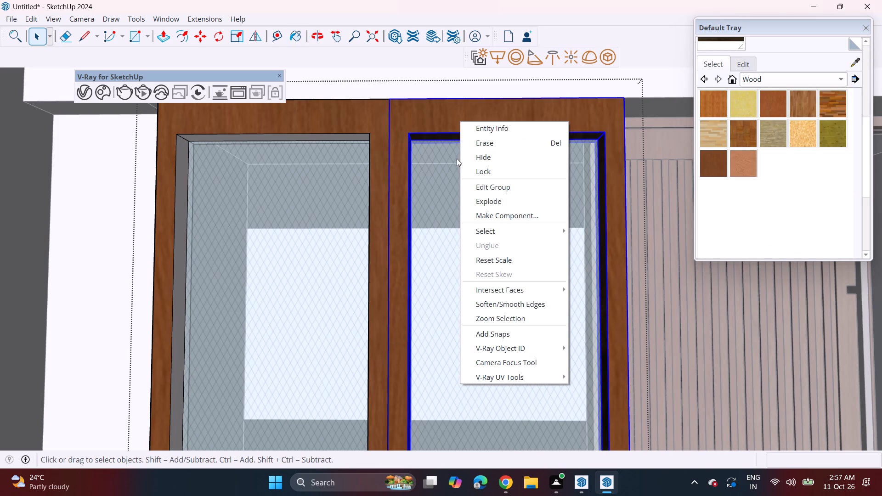
pyautogui.click(493, 190)
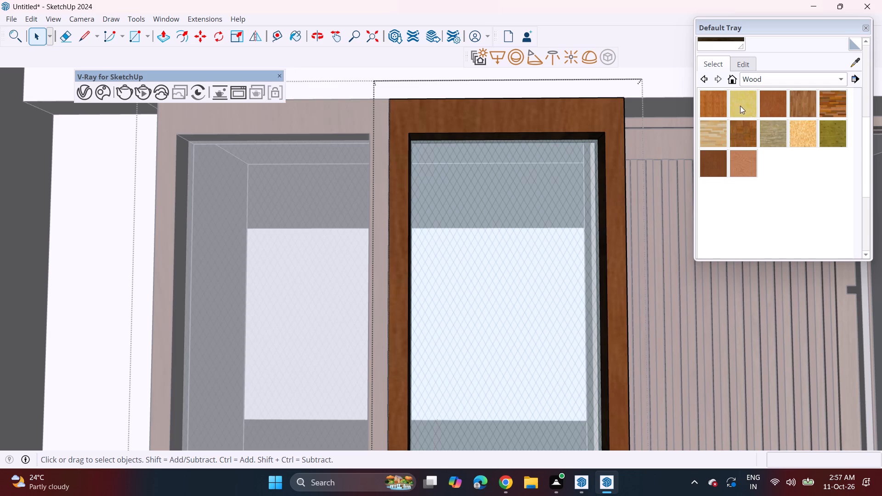
pyautogui.scroll(3, 709, 53)
pyautogui.click(720, 125)
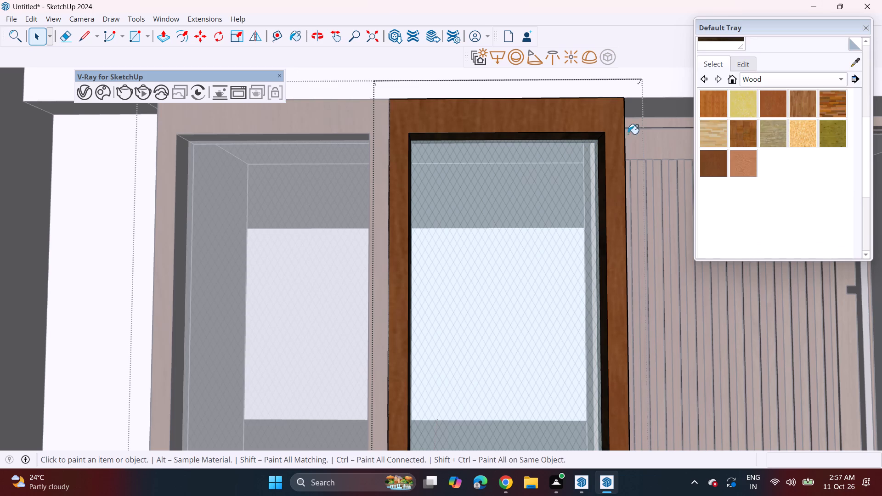
pyautogui.click(550, 128)
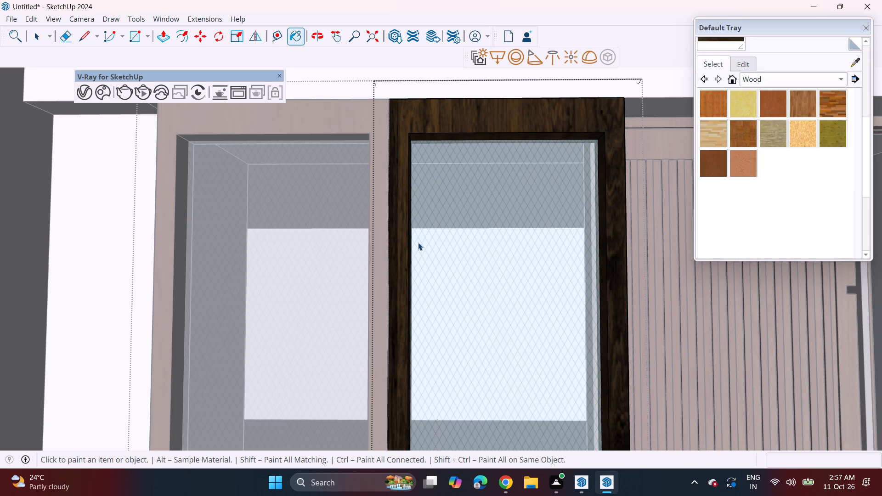
pyautogui.press('space')
pyautogui.click(443, 257)
pyautogui.click(355, 276)
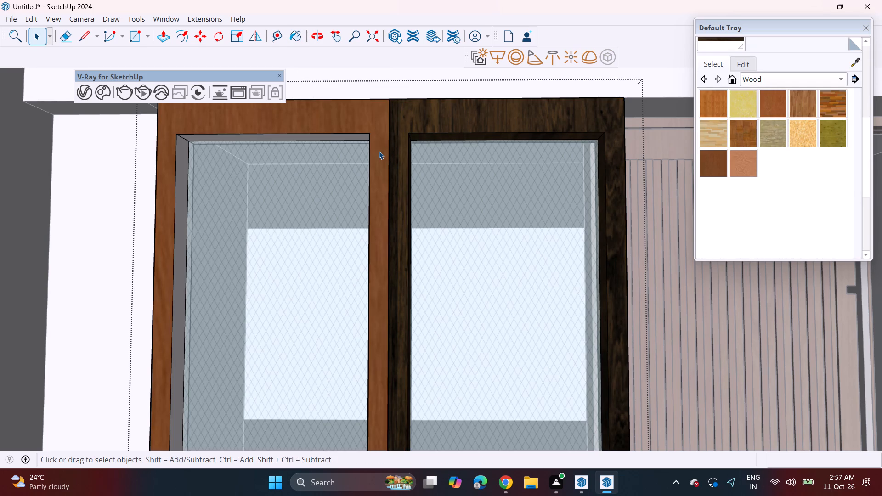
# Open the nested group of the pane farther from the door, paint its frame with oak swatch, and leave the window component.
pyautogui.click(379, 151)
pyautogui.rightClick(379, 151)
pyautogui.click(410, 222)
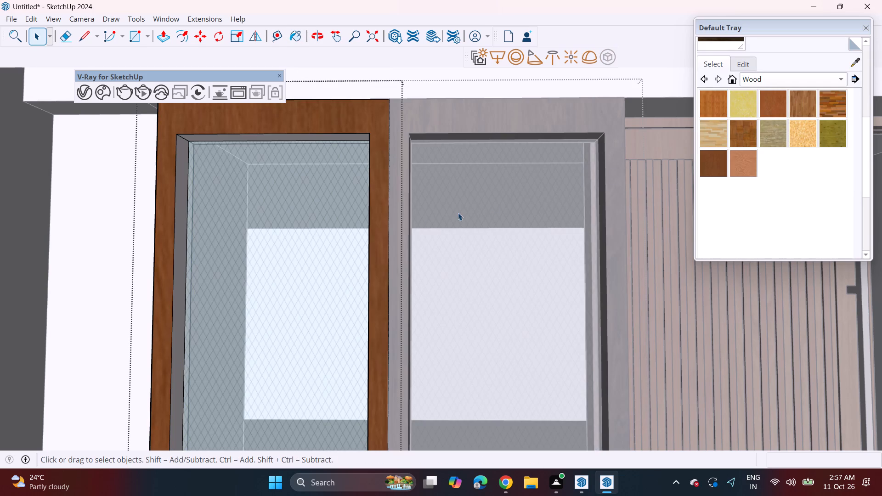
pyautogui.scroll(1, 701, 77)
pyautogui.click(723, 67)
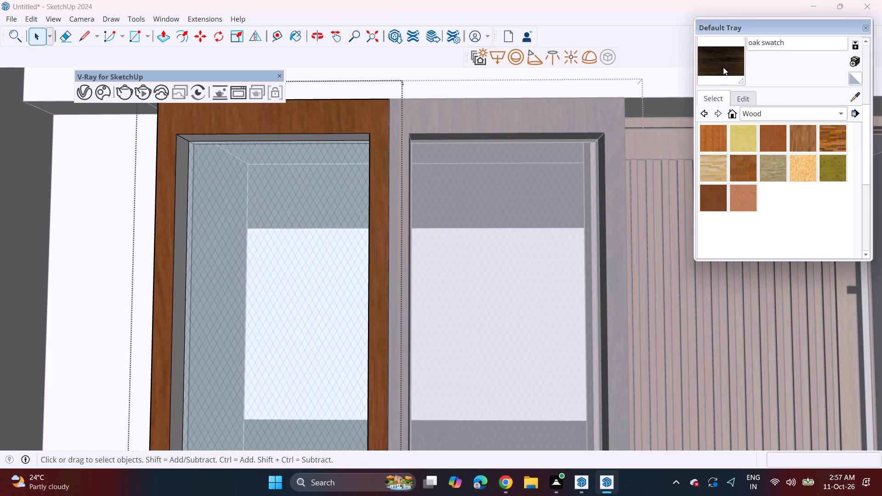
pyautogui.click(383, 125)
pyautogui.scroll(-8, 377, 145)
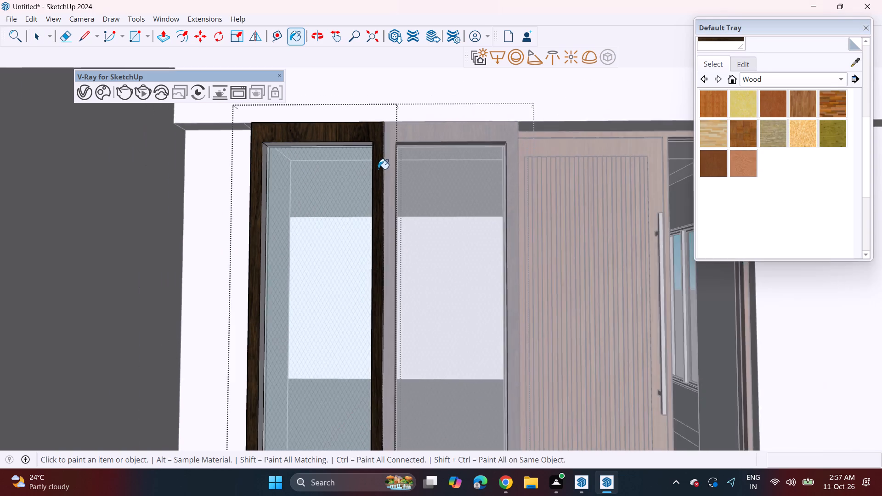
pyautogui.scroll(-7, 378, 169)
pyautogui.press('space')
pyautogui.click(661, 284)
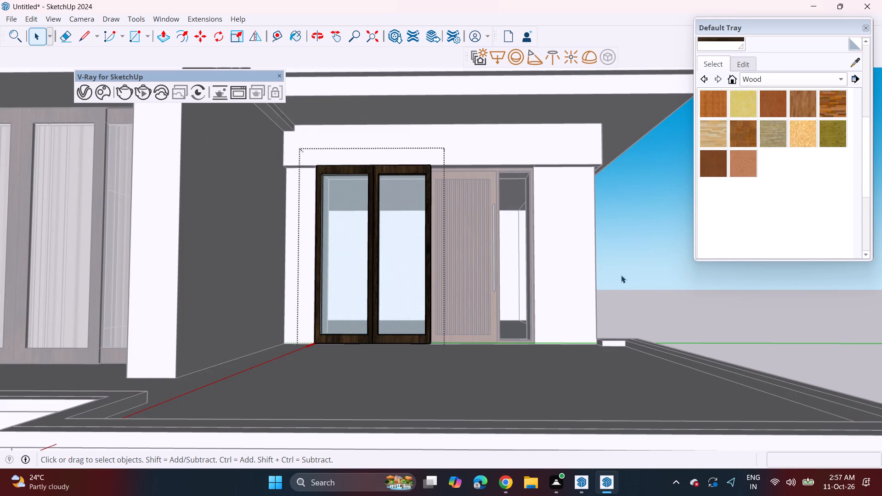
pyautogui.click(622, 250)
# Move the wooden door about 3 1/2" so the upper front corner of its frame meets the opening's corner.
pyautogui.scroll(4, 476, 241)
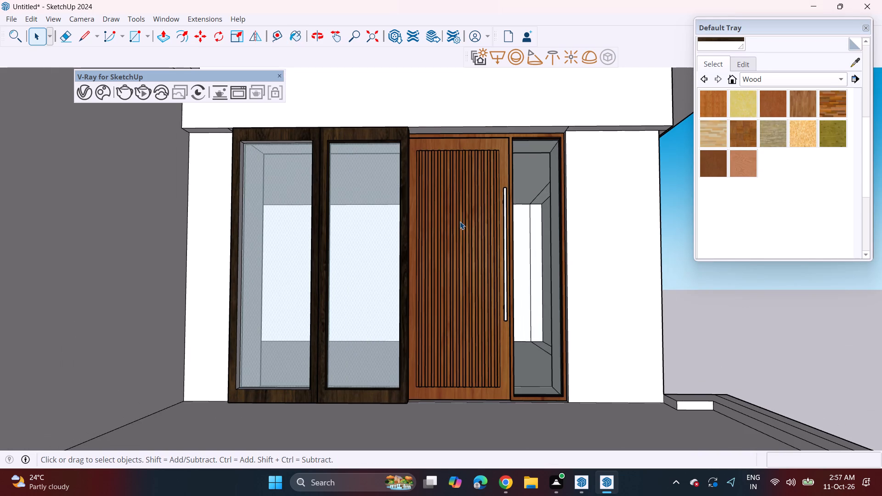
pyautogui.scroll(3, 480, 126)
pyautogui.press('m')
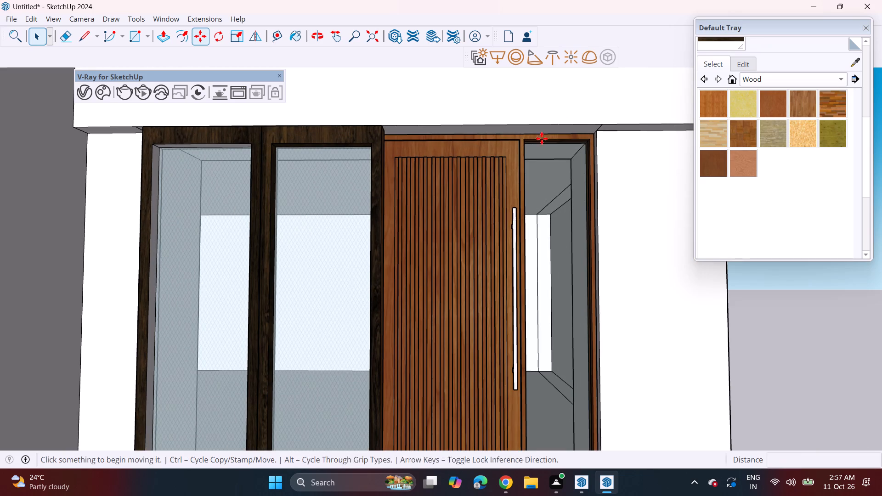
pyautogui.click(590, 141)
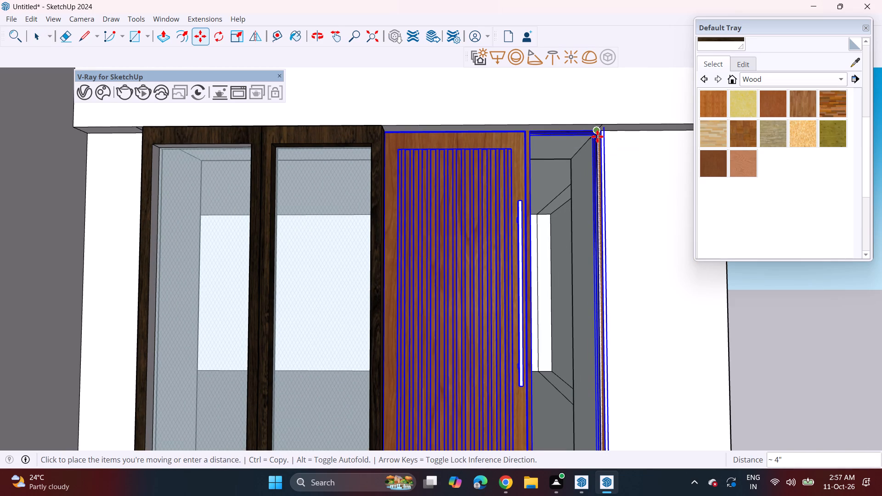
pyautogui.press('Escape')
pyautogui.scroll(7, 595, 136)
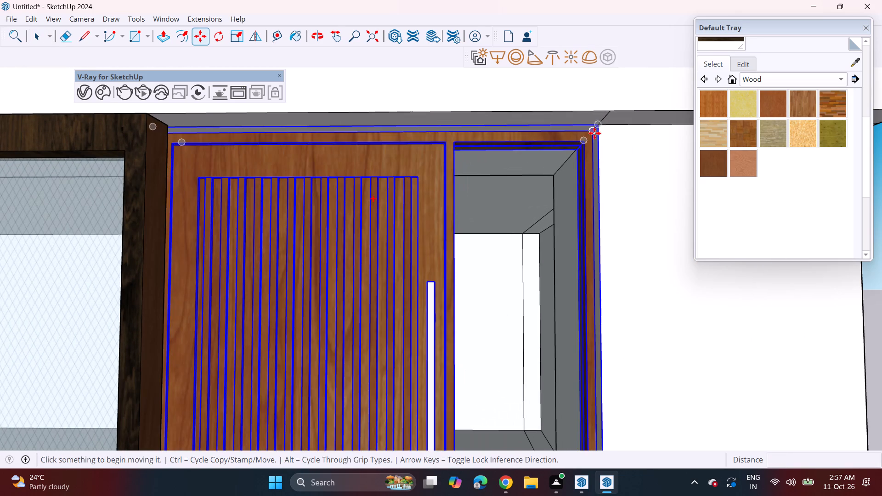
pyautogui.scroll(4, 588, 136)
pyautogui.doubleClick(596, 130)
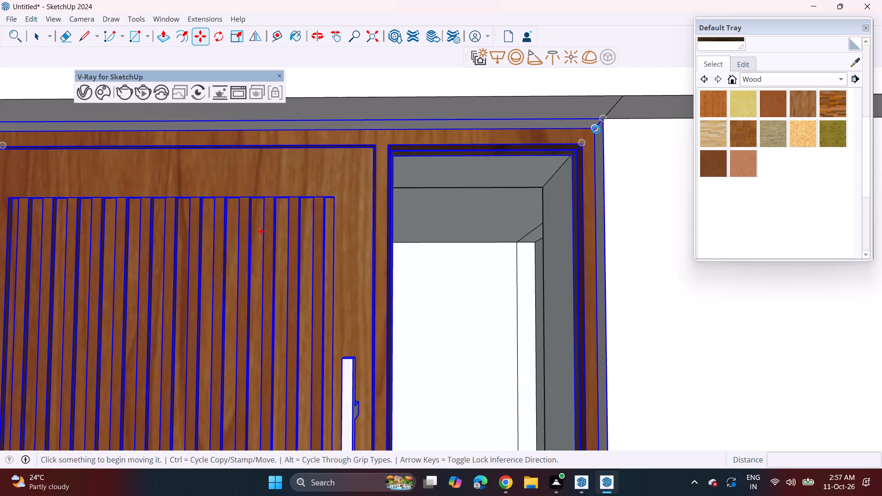
pyautogui.click(605, 117)
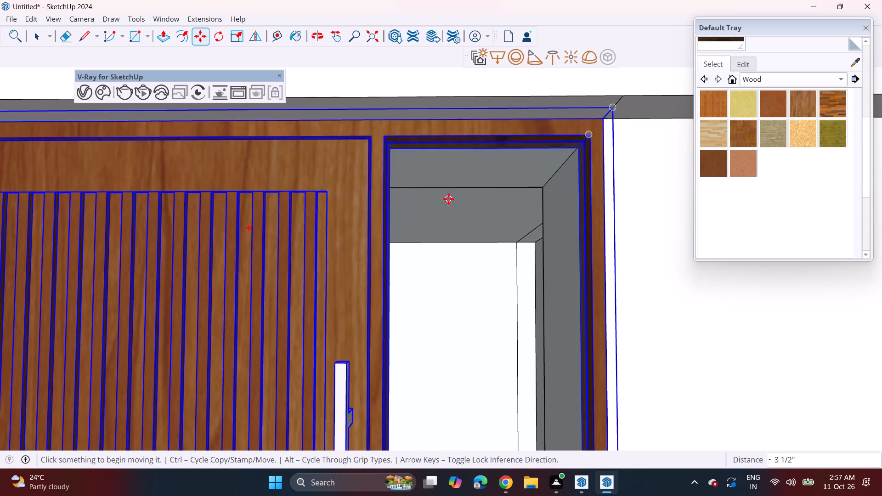
# Move the two-pane window about 7 5/16" so its lower front corner meets the bottom endpoint of the wooden door's frame.
pyautogui.scroll(-12, 448, 199)
pyautogui.moveTo(311, 242); pyautogui.dragTo(222, 219, button='middle')
pyautogui.keyDown('shift'); pyautogui.moveTo(229, 268); pyautogui.dragTo(340, 154, button='middle'); pyautogui.keyUp('shift')
pyautogui.moveTo(150, 297); pyautogui.dragTo(162, 305, button='middle')
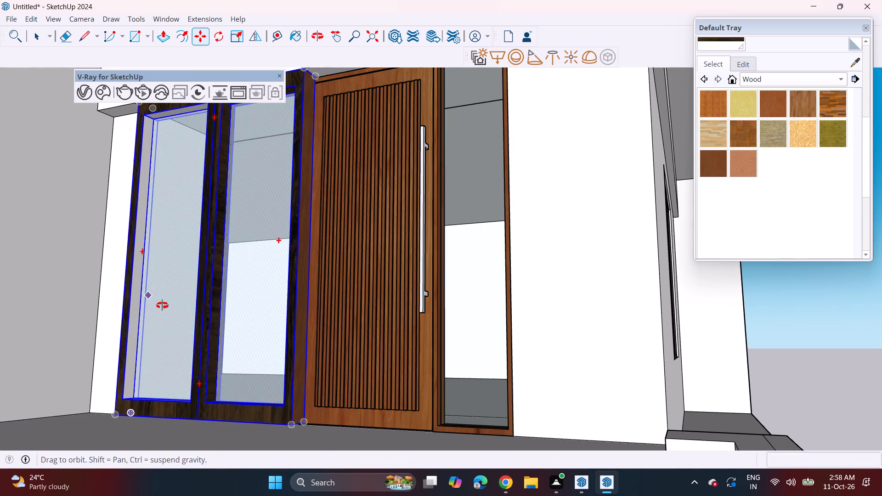
pyautogui.moveTo(162, 305); pyautogui.dragTo(101, 336, button='middle')
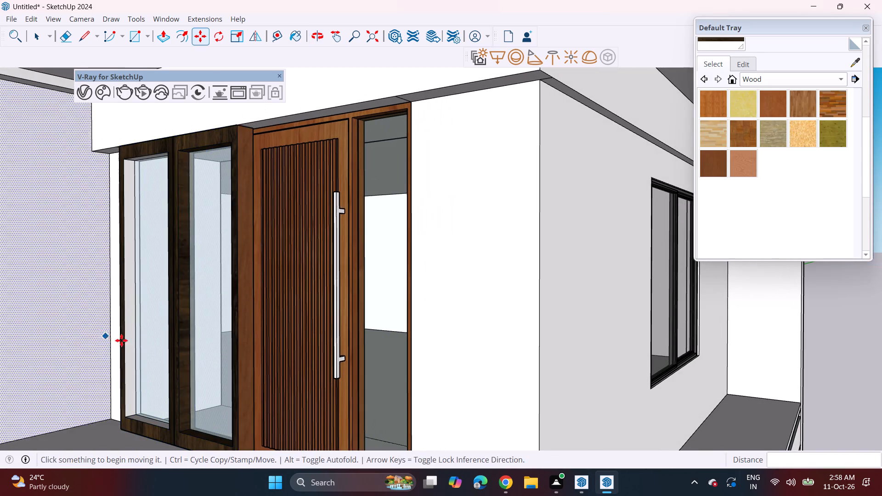
pyautogui.scroll(-3, 176, 333)
pyautogui.keyDown('shift'); pyautogui.moveTo(186, 356); pyautogui.dragTo(212, 301, button='middle'); pyautogui.keyUp('shift')
pyautogui.moveTo(213, 300); pyautogui.dragTo(213, 330, button='middle')
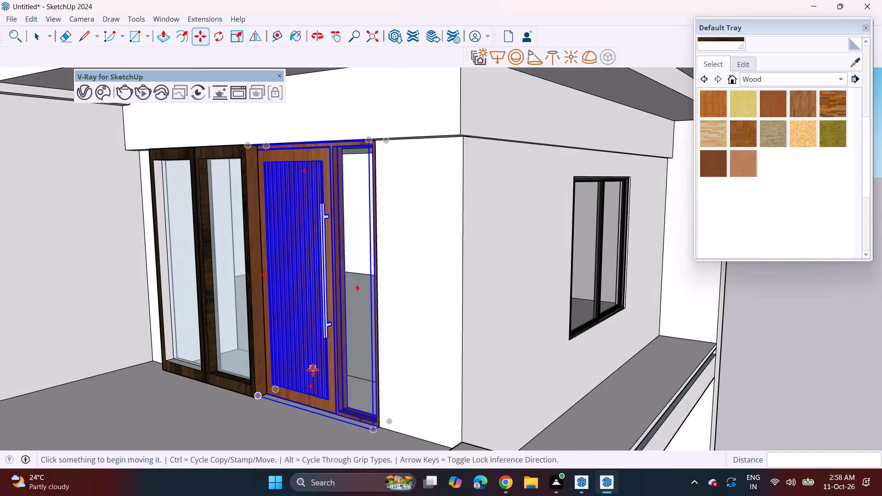
pyautogui.scroll(2, 303, 377)
pyautogui.scroll(2, 264, 389)
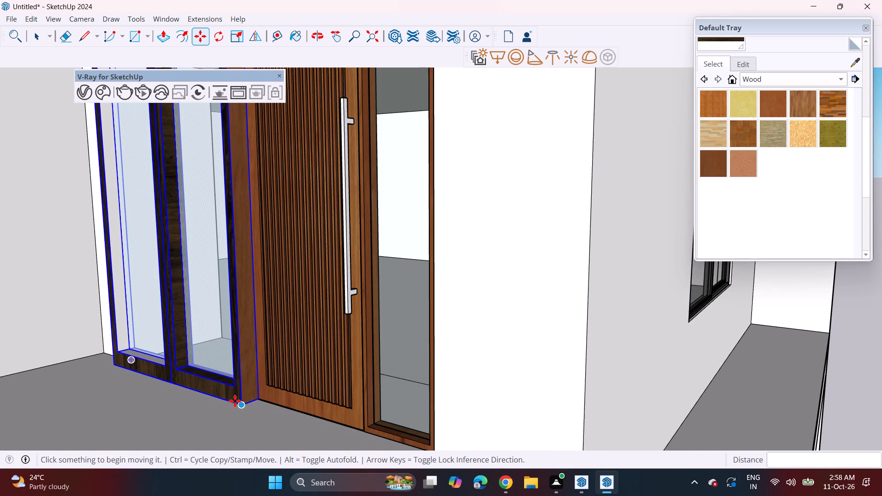
pyautogui.press('space')
pyautogui.click(235, 395)
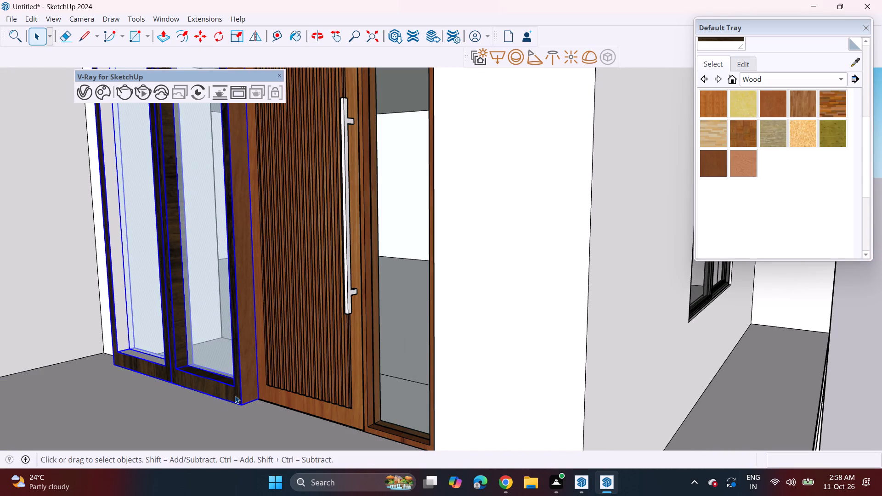
pyautogui.press('m')
pyautogui.click(240, 407)
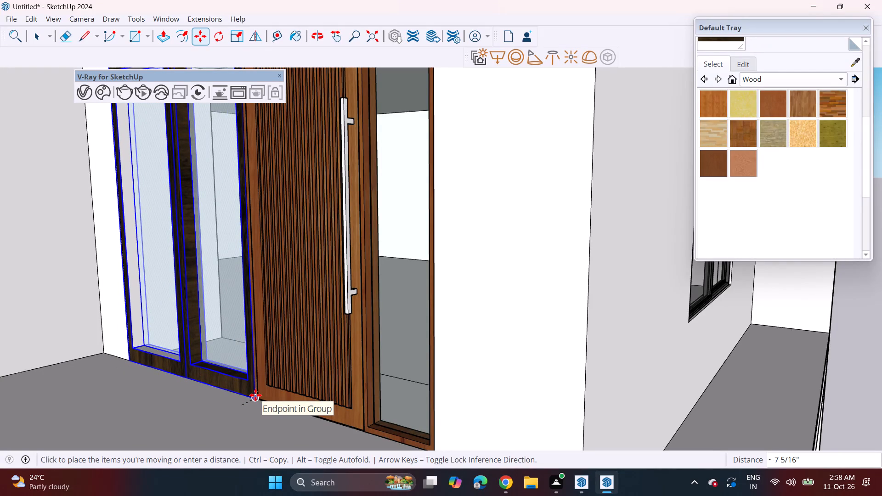
pyautogui.click(255, 395)
pyautogui.scroll(-6, 202, 404)
pyautogui.moveTo(173, 395); pyautogui.dragTo(187, 391, button='middle')
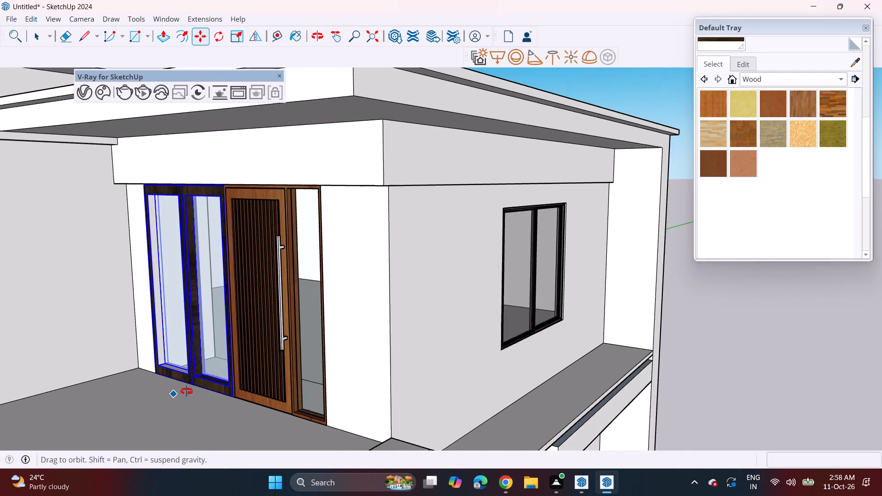
pyautogui.moveTo(187, 391); pyautogui.dragTo(330, 354, button='middle')
pyautogui.scroll(4, 436, 271)
pyautogui.press('space')
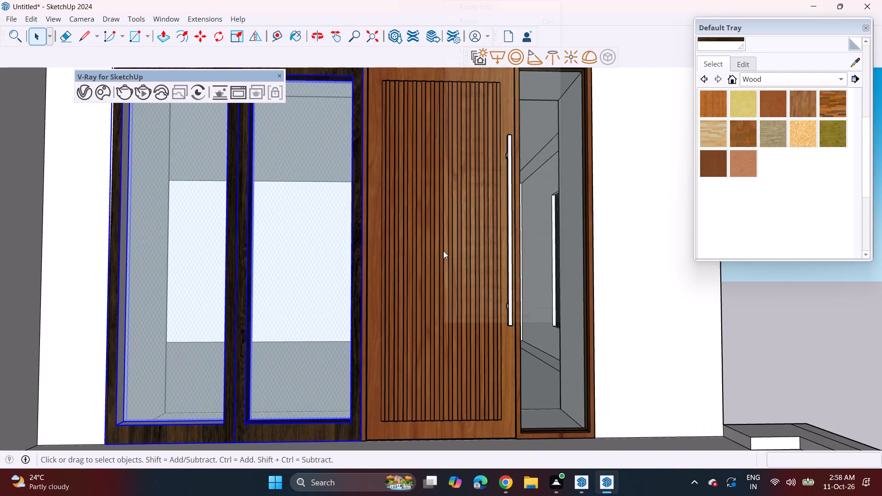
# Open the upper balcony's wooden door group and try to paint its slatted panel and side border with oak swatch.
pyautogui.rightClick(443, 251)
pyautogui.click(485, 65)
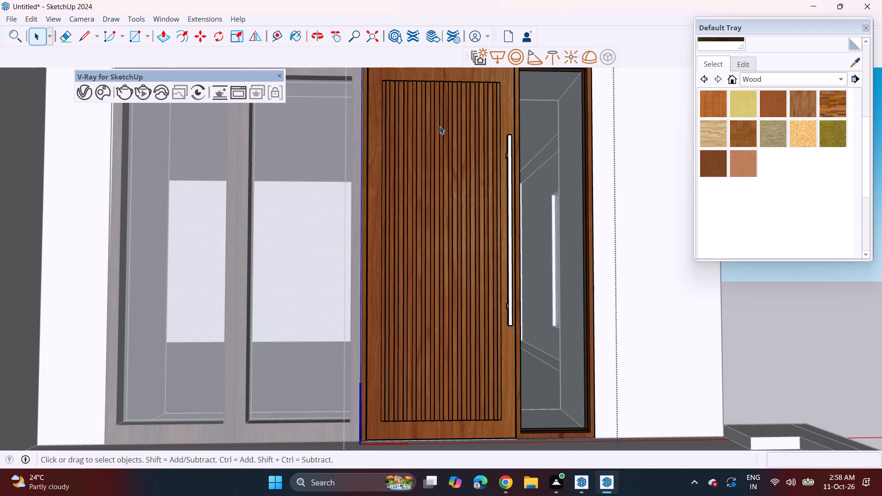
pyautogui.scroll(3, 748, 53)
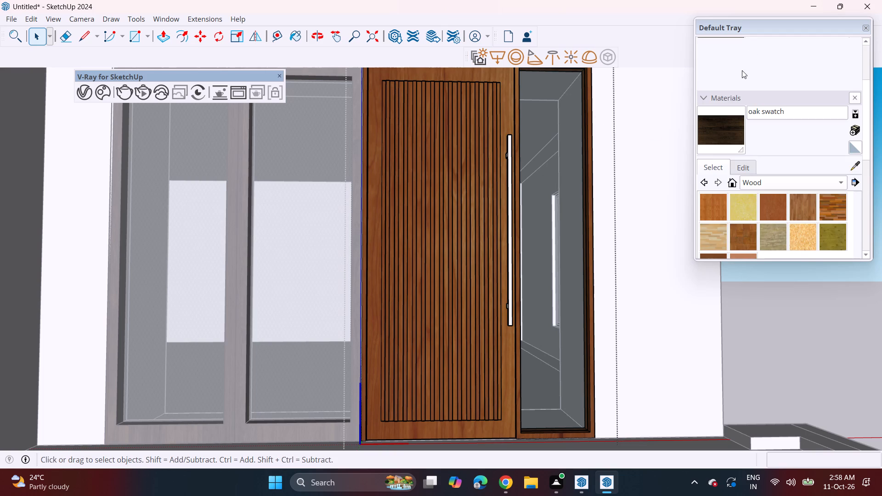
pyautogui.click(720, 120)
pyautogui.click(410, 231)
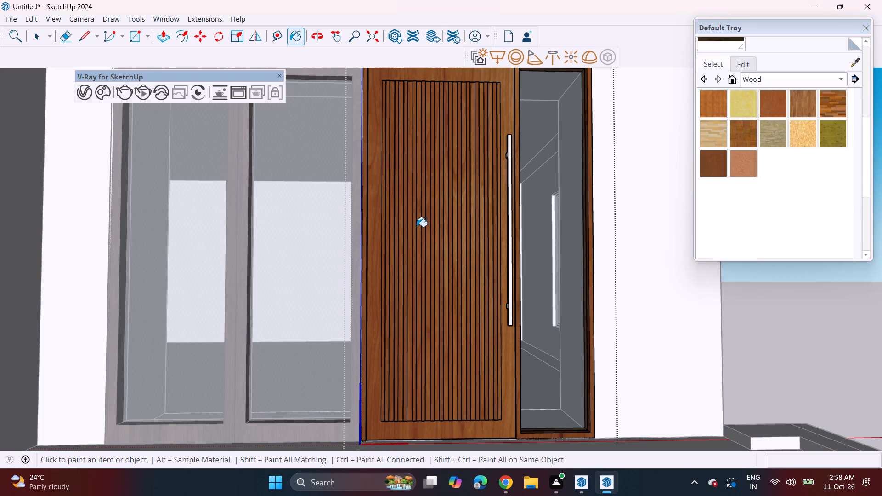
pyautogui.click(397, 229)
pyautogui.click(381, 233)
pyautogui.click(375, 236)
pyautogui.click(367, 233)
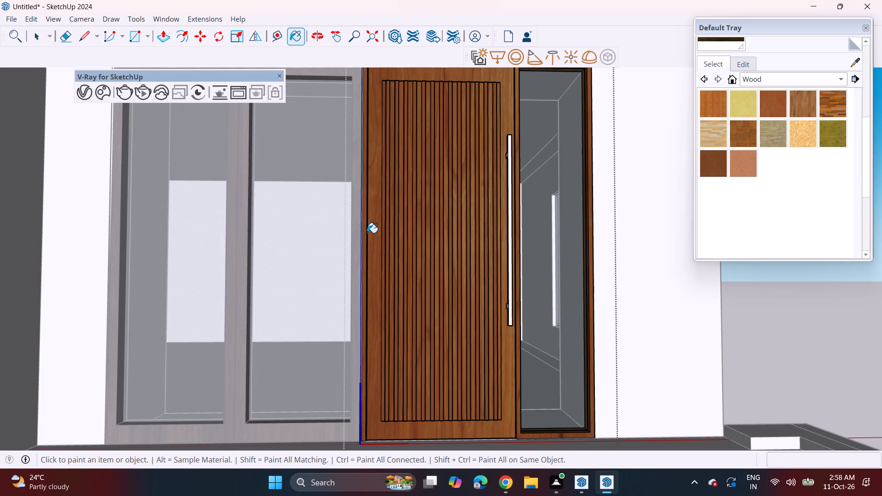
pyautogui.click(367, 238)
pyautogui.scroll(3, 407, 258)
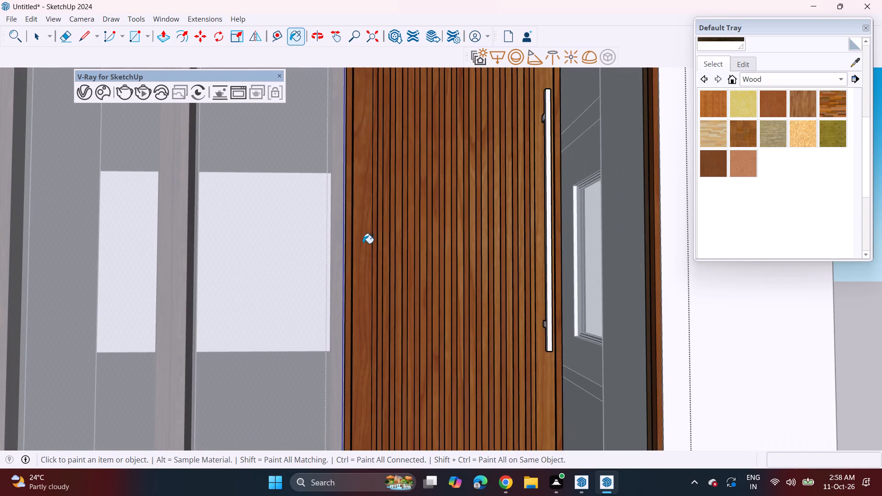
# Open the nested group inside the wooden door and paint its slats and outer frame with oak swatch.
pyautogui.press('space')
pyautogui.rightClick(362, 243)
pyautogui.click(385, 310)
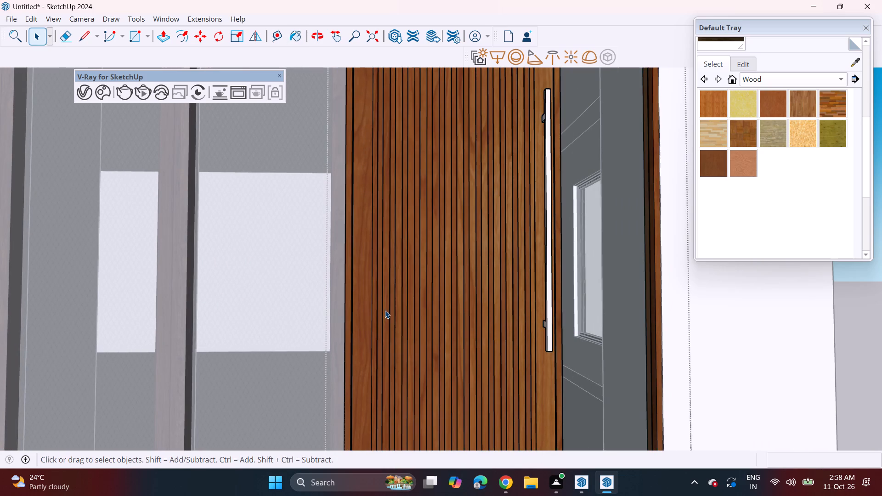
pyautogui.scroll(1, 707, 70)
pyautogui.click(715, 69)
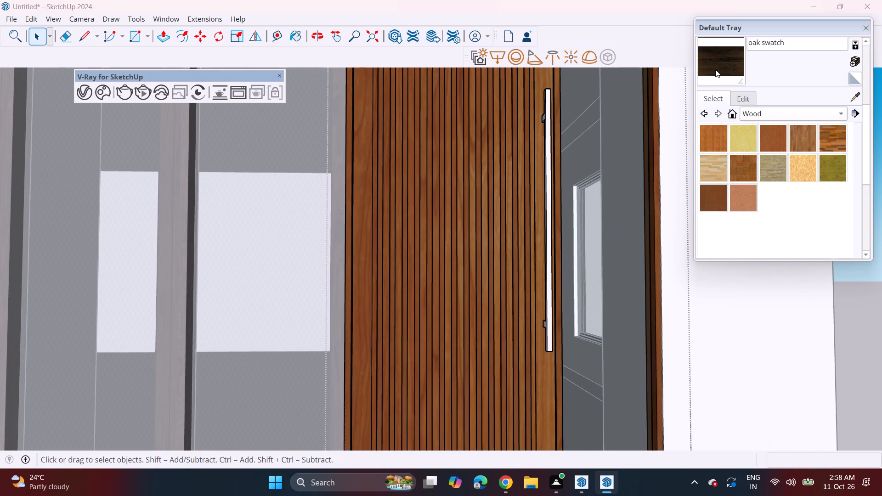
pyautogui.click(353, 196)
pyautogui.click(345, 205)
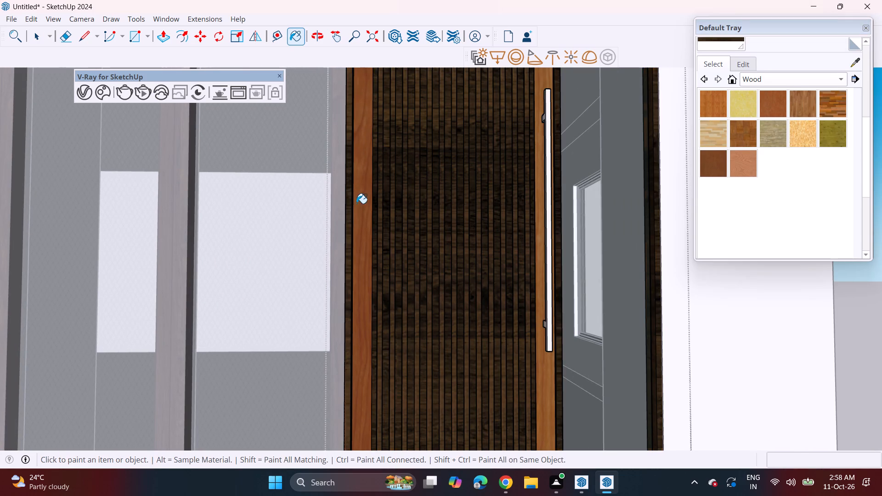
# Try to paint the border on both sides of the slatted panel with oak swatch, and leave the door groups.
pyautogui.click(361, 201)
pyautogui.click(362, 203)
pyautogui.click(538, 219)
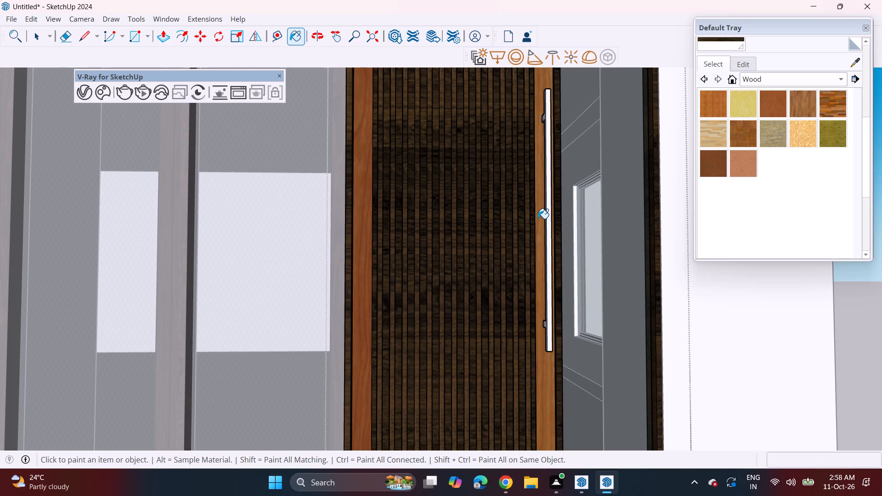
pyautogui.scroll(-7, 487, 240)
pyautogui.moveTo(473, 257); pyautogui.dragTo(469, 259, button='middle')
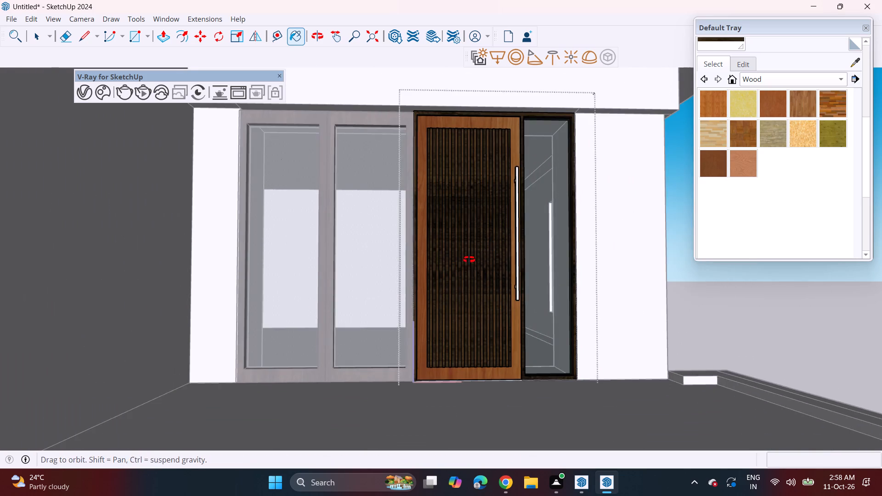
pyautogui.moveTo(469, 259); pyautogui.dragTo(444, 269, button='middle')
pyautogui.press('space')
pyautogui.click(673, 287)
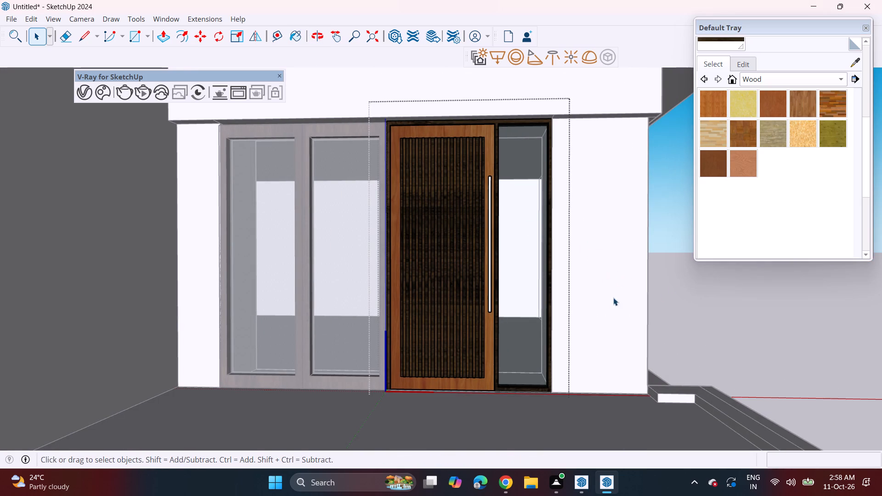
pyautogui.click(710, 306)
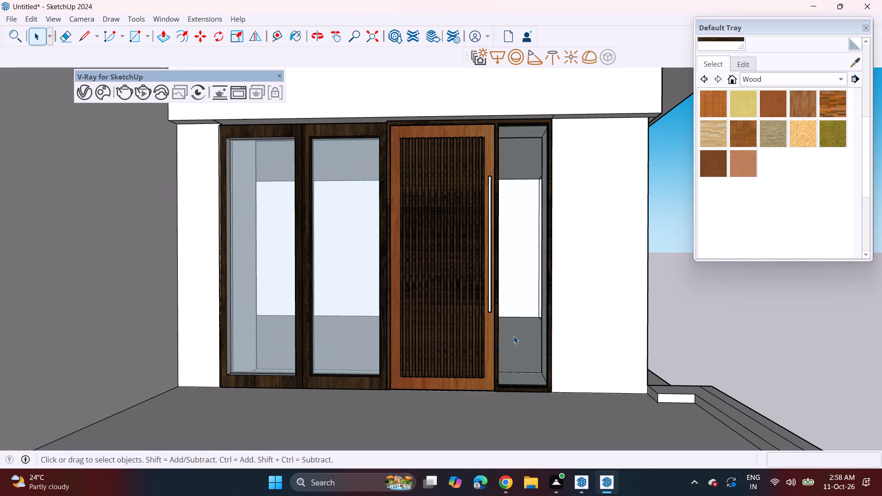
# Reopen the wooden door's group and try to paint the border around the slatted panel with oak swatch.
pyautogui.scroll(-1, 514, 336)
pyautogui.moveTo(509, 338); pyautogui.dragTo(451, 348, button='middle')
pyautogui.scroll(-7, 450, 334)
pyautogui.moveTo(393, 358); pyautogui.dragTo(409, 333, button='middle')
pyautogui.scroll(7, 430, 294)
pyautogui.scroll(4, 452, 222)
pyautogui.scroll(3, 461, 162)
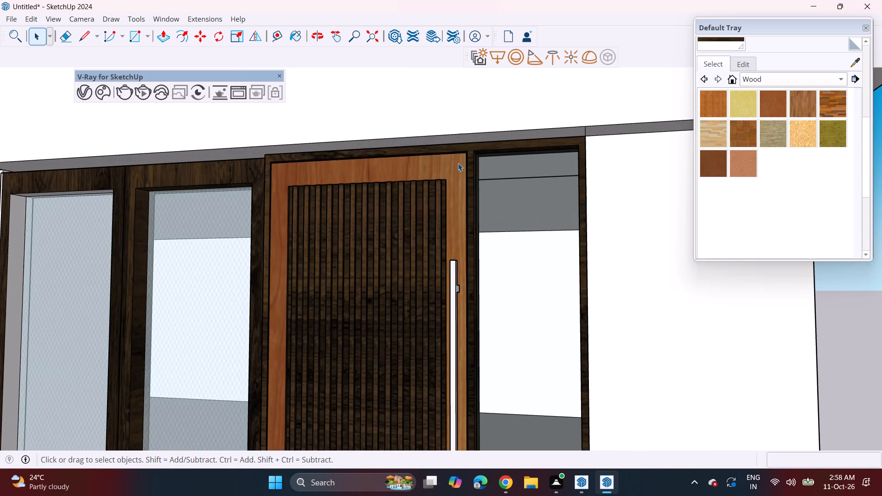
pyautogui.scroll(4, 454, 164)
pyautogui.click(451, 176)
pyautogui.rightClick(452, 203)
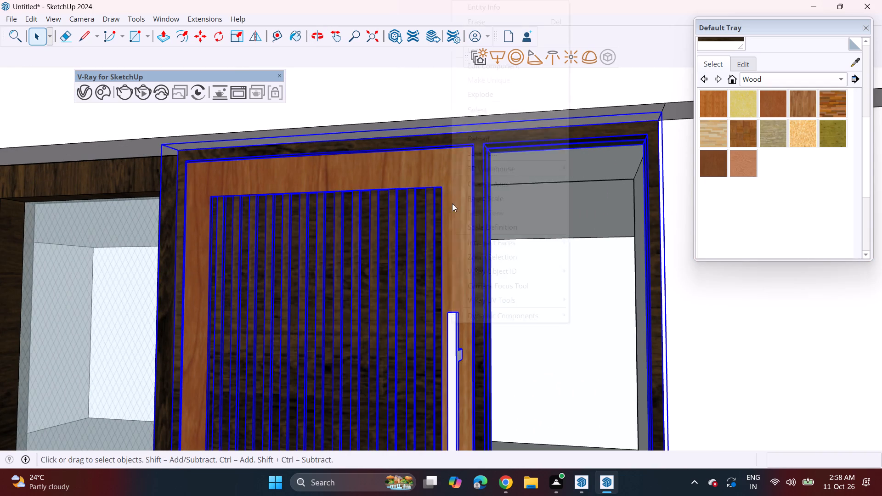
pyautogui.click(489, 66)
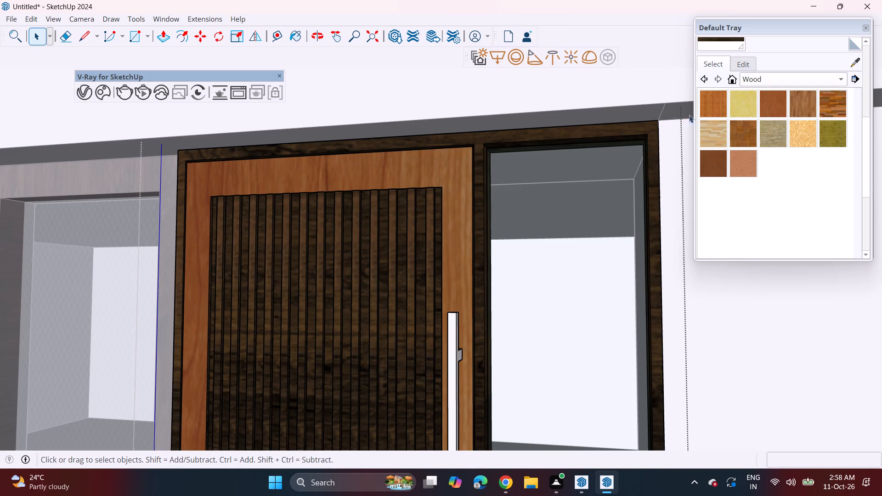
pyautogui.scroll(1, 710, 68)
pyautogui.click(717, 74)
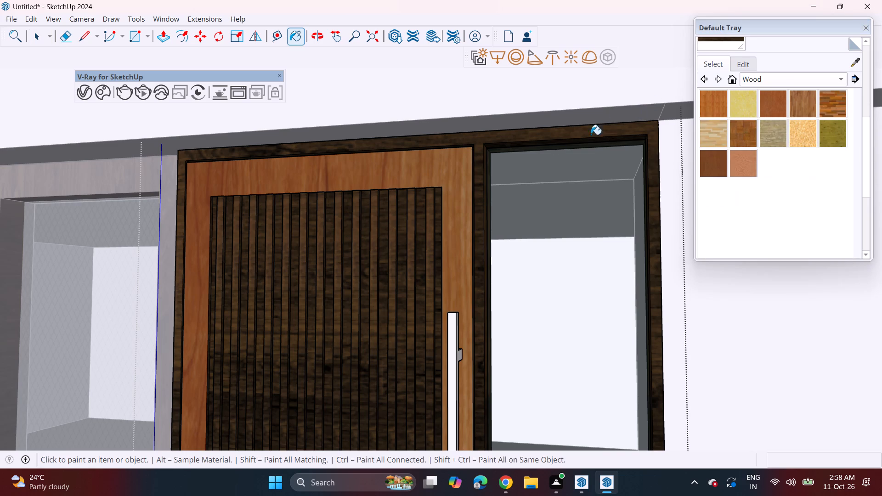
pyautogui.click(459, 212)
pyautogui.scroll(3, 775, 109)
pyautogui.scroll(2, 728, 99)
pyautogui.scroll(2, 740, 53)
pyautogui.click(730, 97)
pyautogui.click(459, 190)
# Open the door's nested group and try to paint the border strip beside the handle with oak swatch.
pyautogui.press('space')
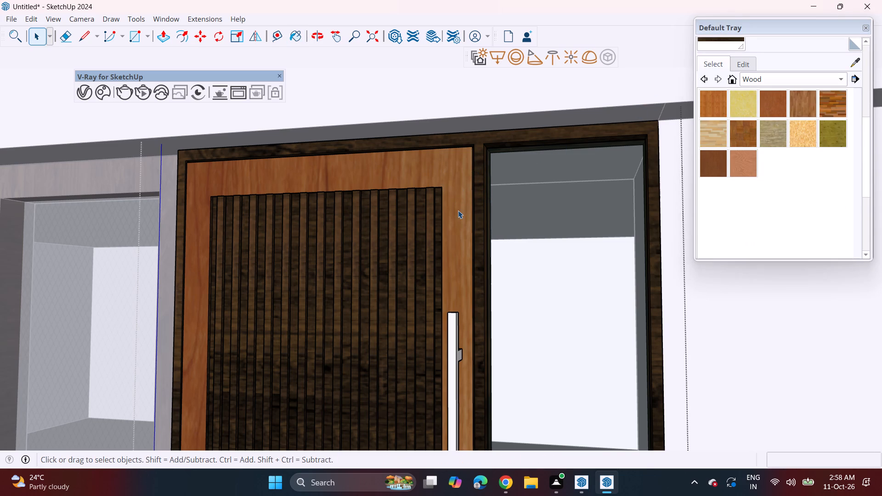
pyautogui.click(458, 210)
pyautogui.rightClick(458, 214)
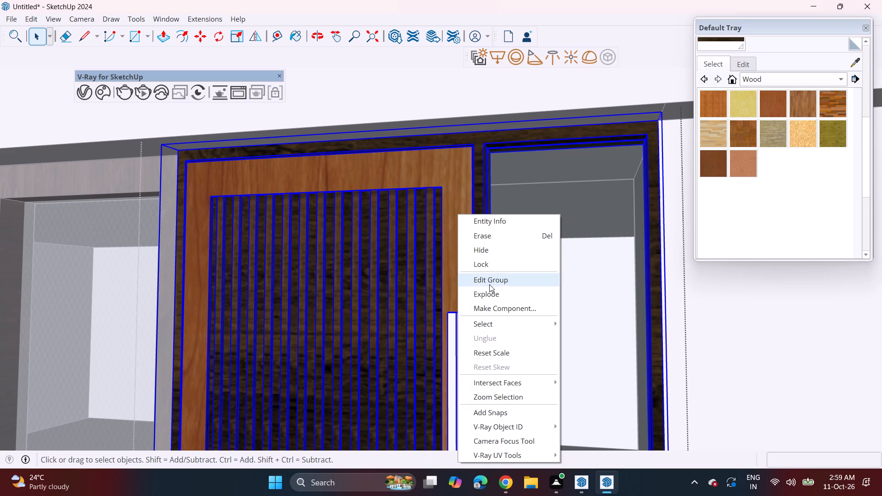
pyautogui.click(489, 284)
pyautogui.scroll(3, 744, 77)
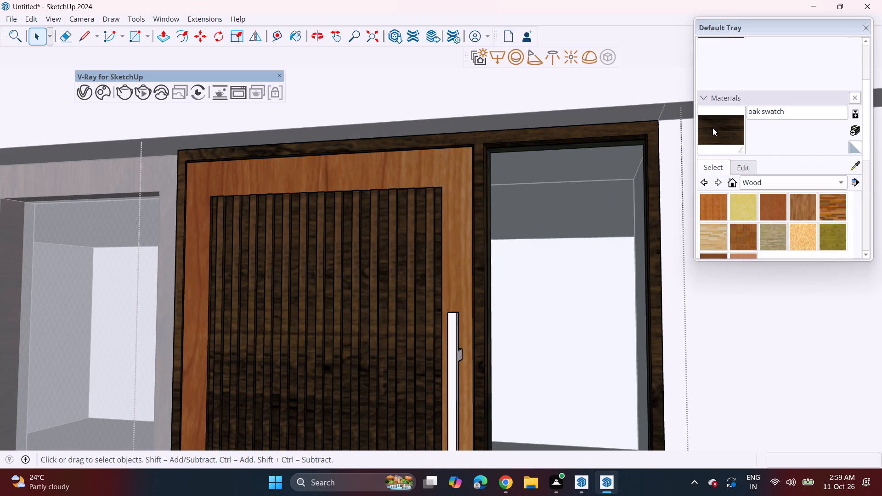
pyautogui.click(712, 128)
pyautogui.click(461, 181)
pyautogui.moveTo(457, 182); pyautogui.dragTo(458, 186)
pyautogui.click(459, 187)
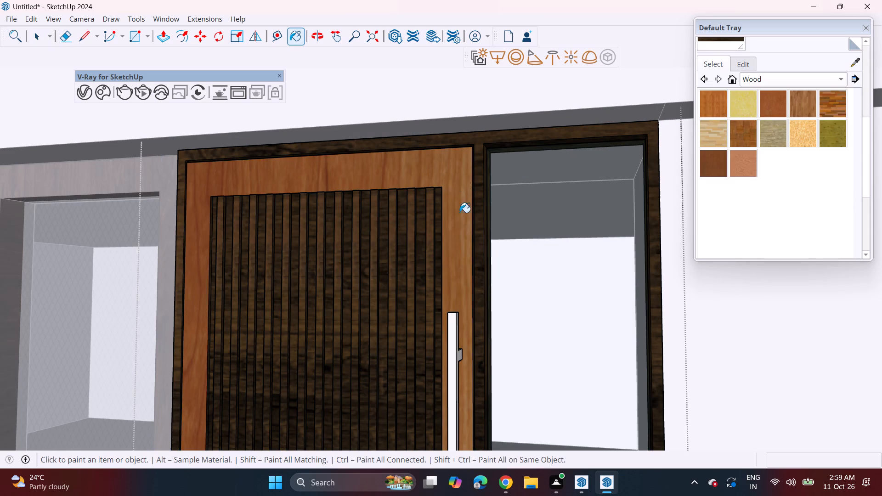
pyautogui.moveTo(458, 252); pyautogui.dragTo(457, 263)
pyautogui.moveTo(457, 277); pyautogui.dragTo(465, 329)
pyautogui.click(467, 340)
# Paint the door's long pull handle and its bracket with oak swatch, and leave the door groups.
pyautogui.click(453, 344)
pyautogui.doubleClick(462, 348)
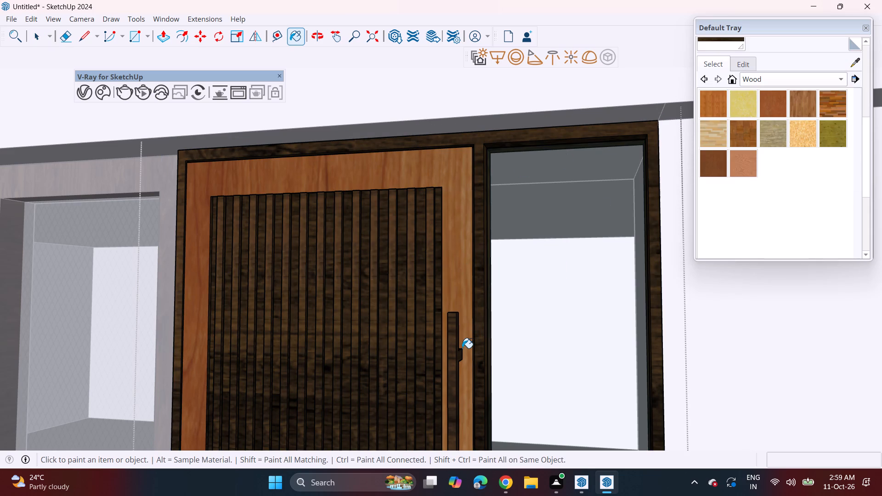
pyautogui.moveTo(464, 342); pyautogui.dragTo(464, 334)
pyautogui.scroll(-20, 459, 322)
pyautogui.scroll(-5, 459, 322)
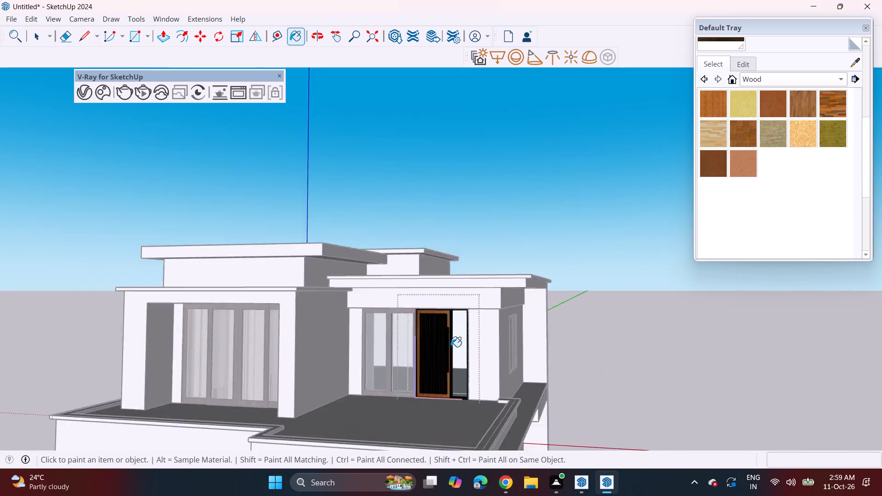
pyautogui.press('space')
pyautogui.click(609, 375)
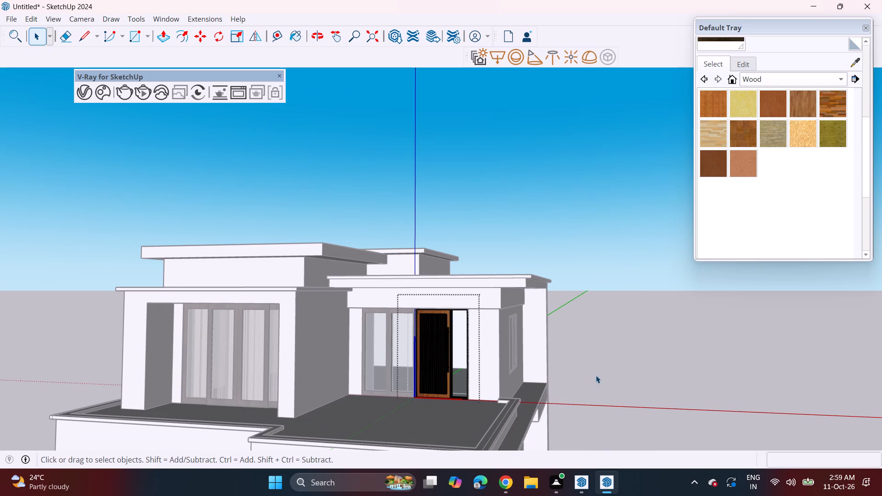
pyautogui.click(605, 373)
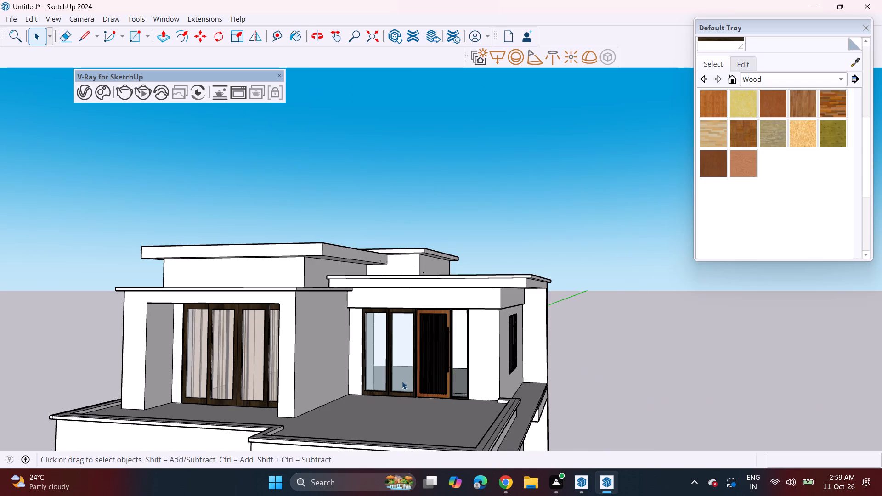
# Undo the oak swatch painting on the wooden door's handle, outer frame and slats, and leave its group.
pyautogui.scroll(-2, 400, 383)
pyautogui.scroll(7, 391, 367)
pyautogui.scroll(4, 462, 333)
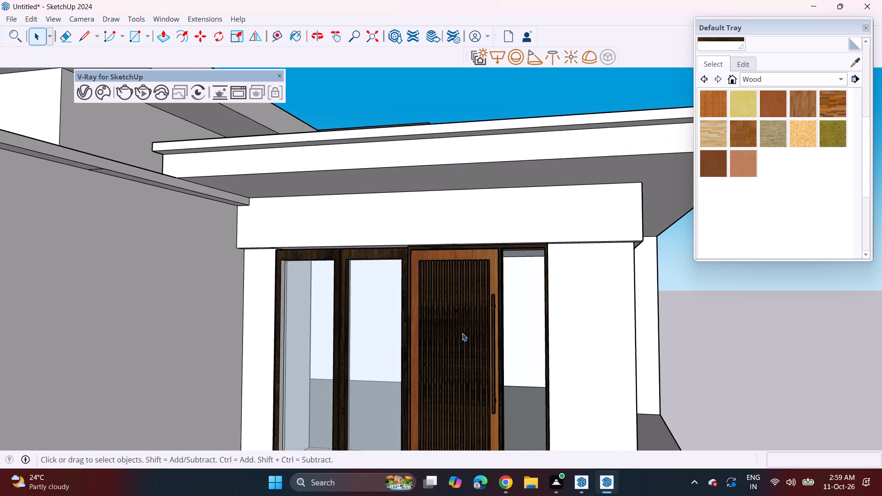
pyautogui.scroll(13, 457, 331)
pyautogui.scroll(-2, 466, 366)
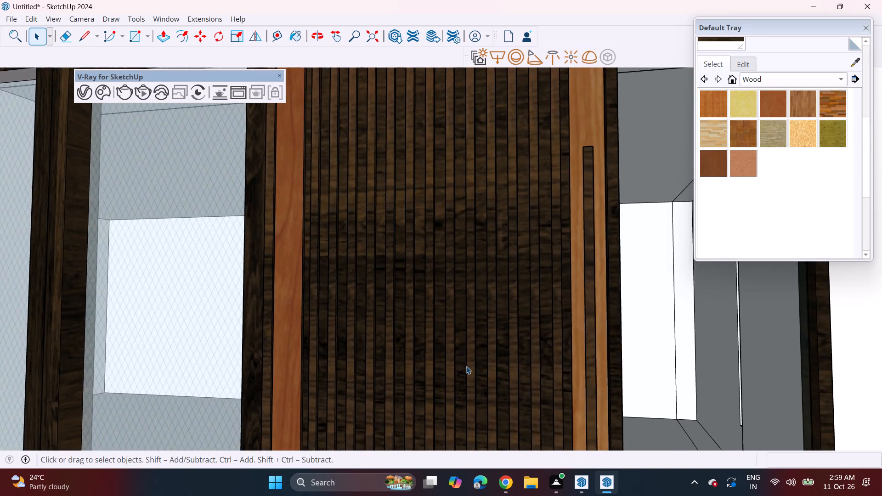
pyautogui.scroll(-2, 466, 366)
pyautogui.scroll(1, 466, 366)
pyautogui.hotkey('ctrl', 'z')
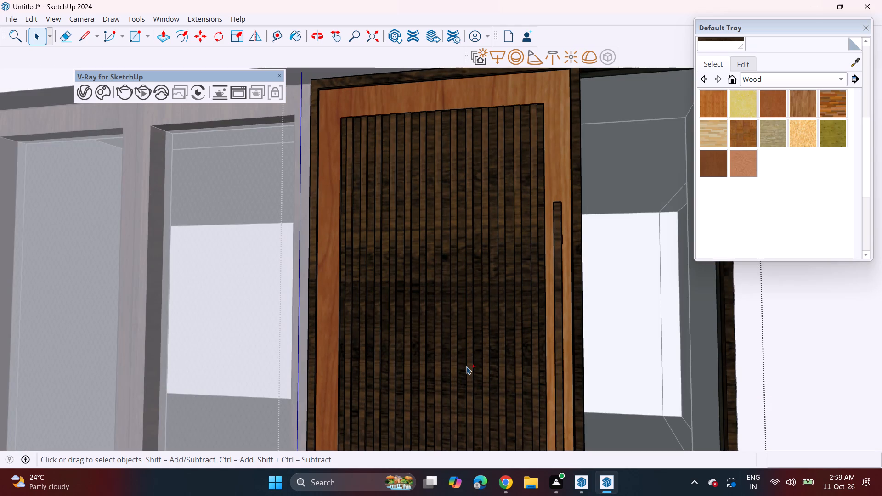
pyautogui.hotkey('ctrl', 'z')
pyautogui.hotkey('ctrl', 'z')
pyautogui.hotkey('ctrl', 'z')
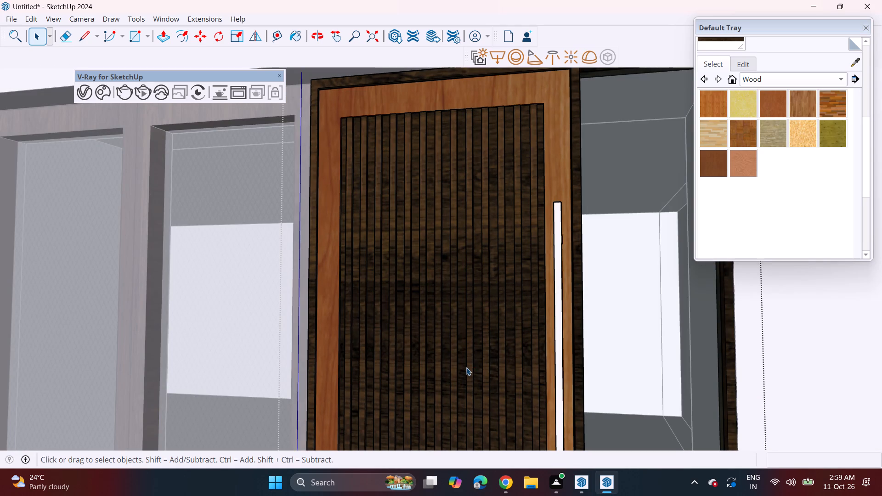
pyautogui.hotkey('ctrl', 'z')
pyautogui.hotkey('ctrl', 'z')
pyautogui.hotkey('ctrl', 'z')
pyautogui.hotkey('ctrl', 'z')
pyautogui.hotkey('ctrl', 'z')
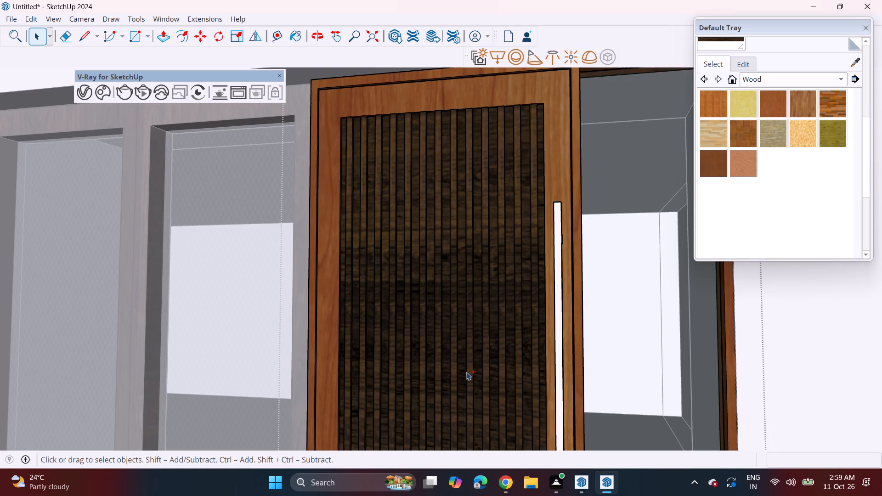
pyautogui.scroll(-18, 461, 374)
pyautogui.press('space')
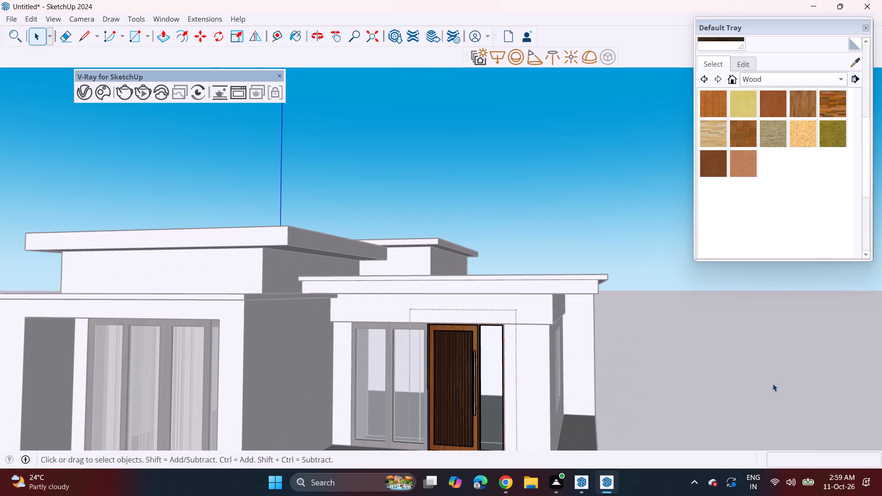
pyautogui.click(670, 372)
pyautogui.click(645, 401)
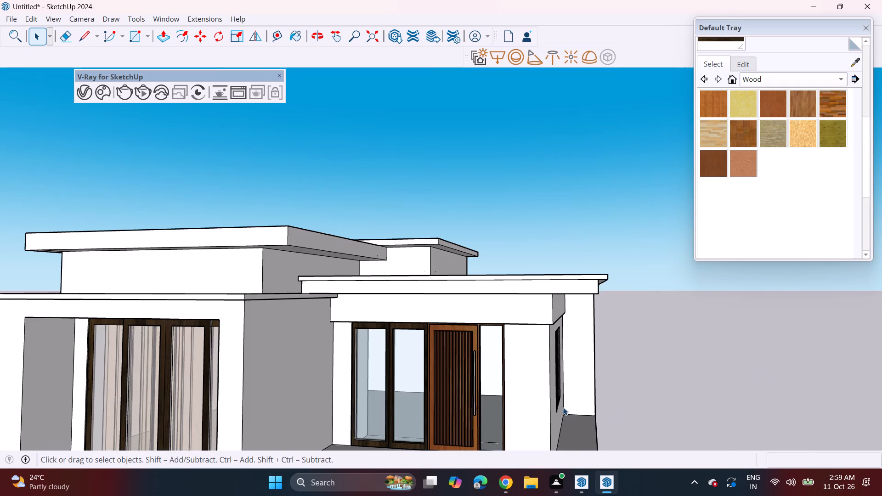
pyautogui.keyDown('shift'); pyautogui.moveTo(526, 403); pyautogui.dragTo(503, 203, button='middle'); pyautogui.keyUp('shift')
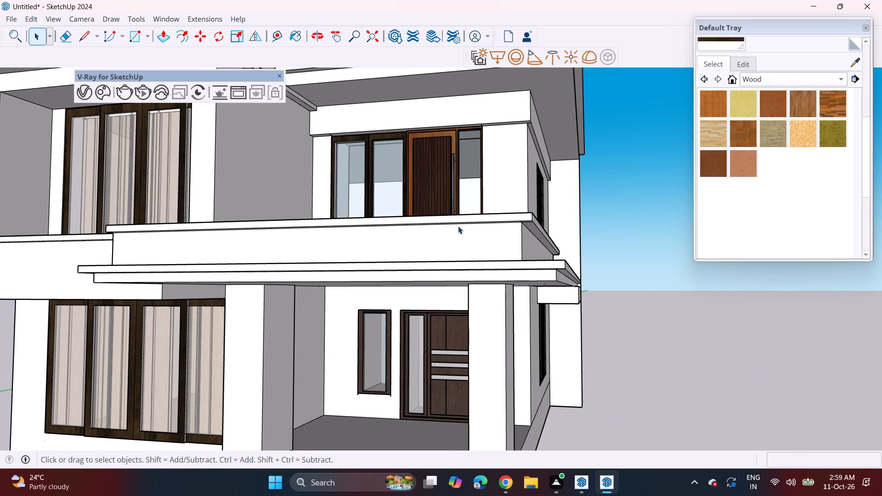
# Copy the curtain from the adjacent upper-floor window to the inner side of the balcony door opening, about 17' 7 3/8" away.
pyautogui.moveTo(423, 200); pyautogui.dragTo(436, 208, button='middle')
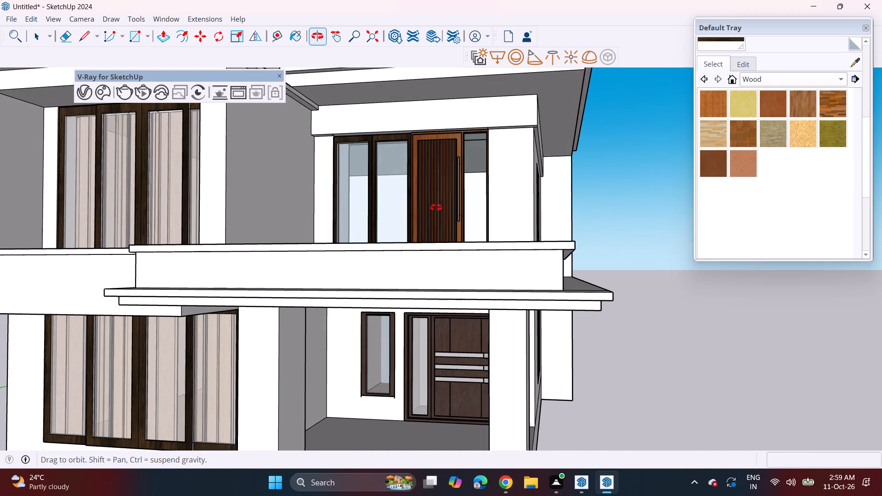
pyautogui.moveTo(436, 208); pyautogui.dragTo(361, 226, button='middle')
pyautogui.middleClick(376, 223)
pyautogui.scroll(10, 253, 180)
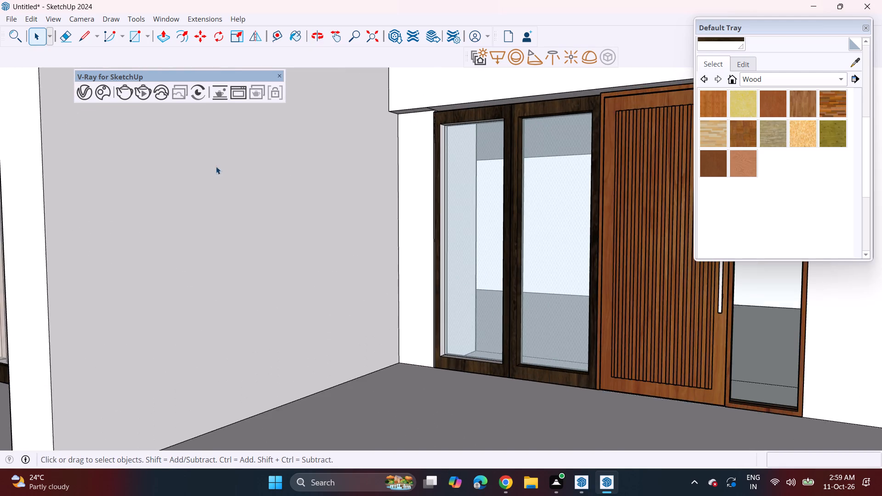
pyautogui.scroll(3, 255, 175)
pyautogui.moveTo(270, 199); pyautogui.dragTo(0, 199, button='middle')
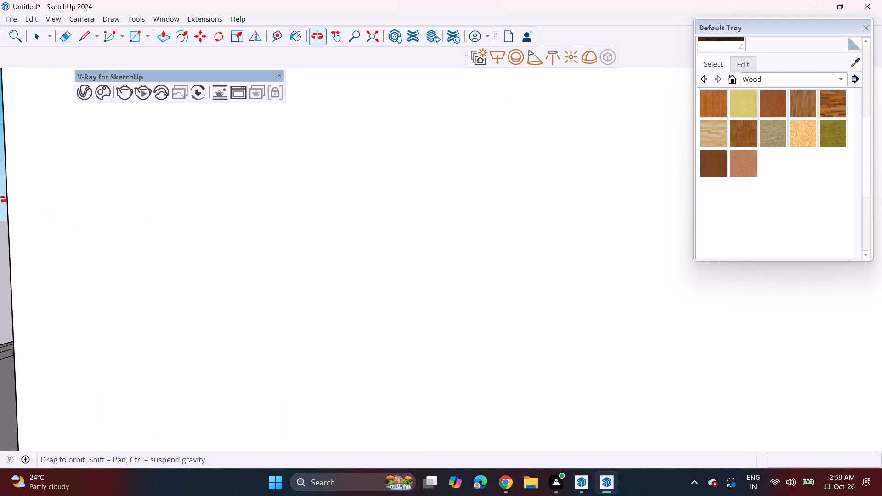
pyautogui.moveTo(0, 199); pyautogui.dragTo(316, 231, button='middle')
pyautogui.scroll(9, 401, 200)
pyautogui.moveTo(399, 179); pyautogui.dragTo(356, 180, button='middle')
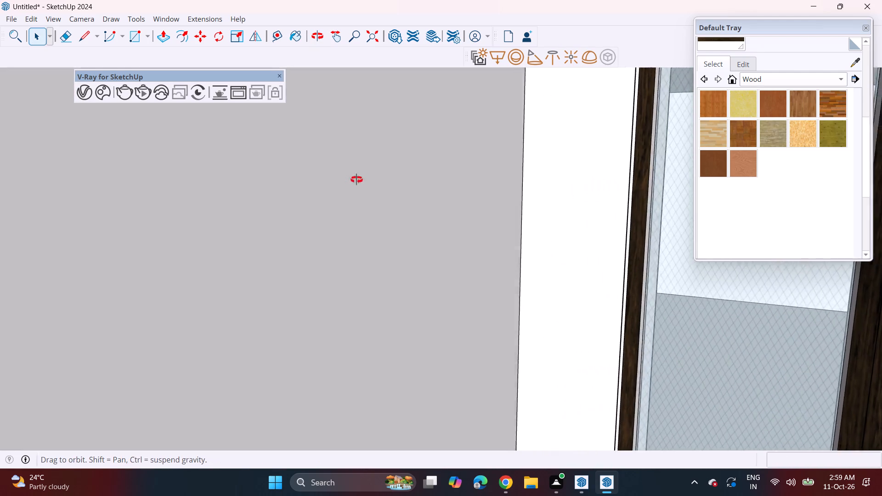
pyautogui.moveTo(356, 180); pyautogui.dragTo(51, 199, button='middle')
pyautogui.keyDown('shift'); pyautogui.moveTo(388, 266); pyautogui.dragTo(0, 252, button='middle'); pyautogui.keyUp('shift')
pyautogui.keyDown('shift'); pyautogui.moveTo(501, 319); pyautogui.dragTo(64, 305, button='middle'); pyautogui.keyUp('shift')
pyautogui.moveTo(508, 294); pyautogui.dragTo(322, 264, button='middle')
pyautogui.scroll(-3, 243, 242)
pyautogui.scroll(11, 249, 238)
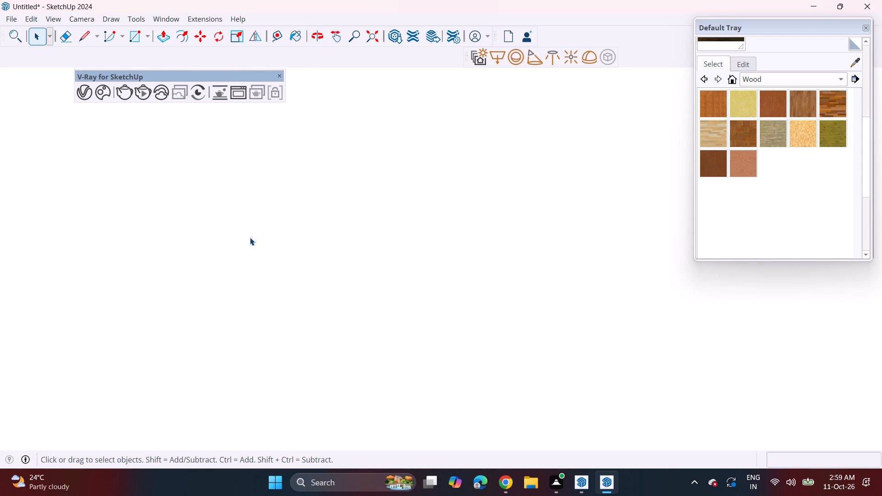
pyautogui.scroll(16, 249, 237)
pyautogui.scroll(17, 245, 270)
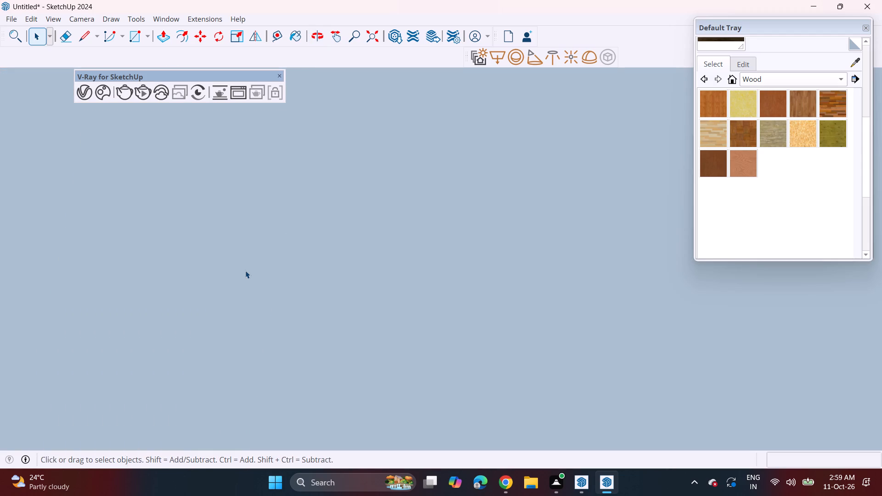
pyautogui.scroll(17, 245, 271)
pyautogui.scroll(14, 242, 283)
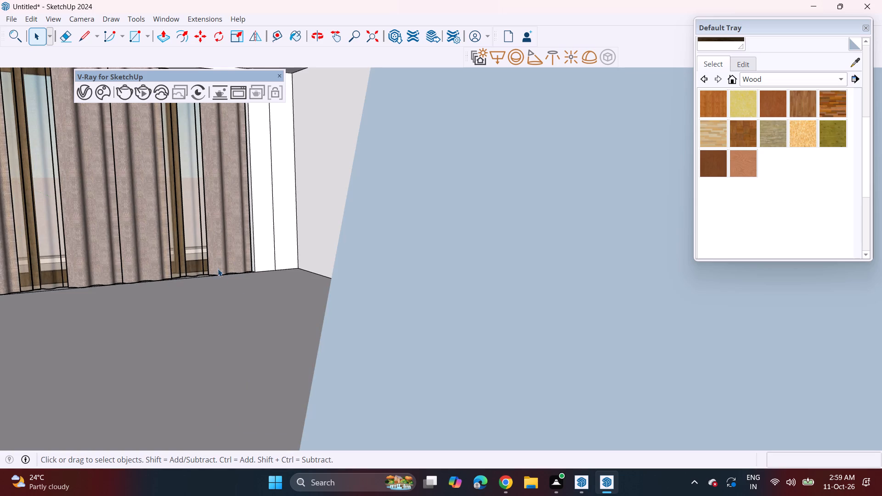
pyautogui.keyDown('shift'); pyautogui.moveTo(208, 240); pyautogui.dragTo(347, 316, button='middle'); pyautogui.keyUp('shift')
pyautogui.click(310, 297)
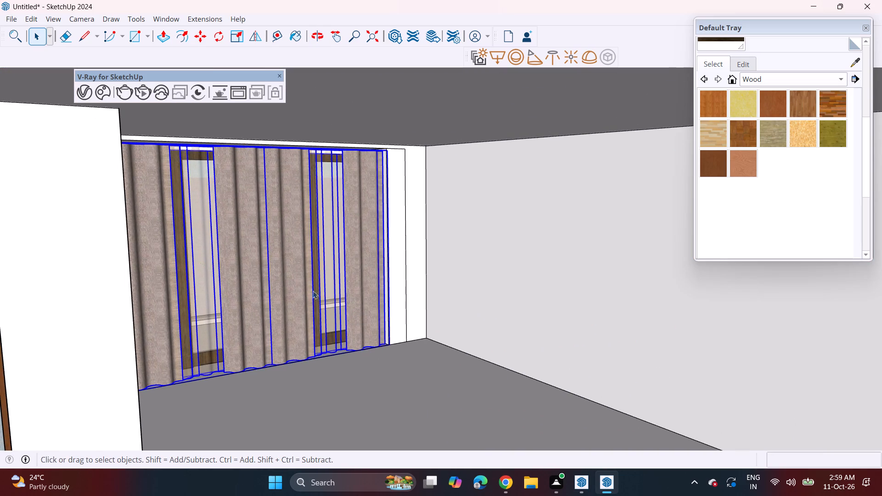
pyautogui.press('m')
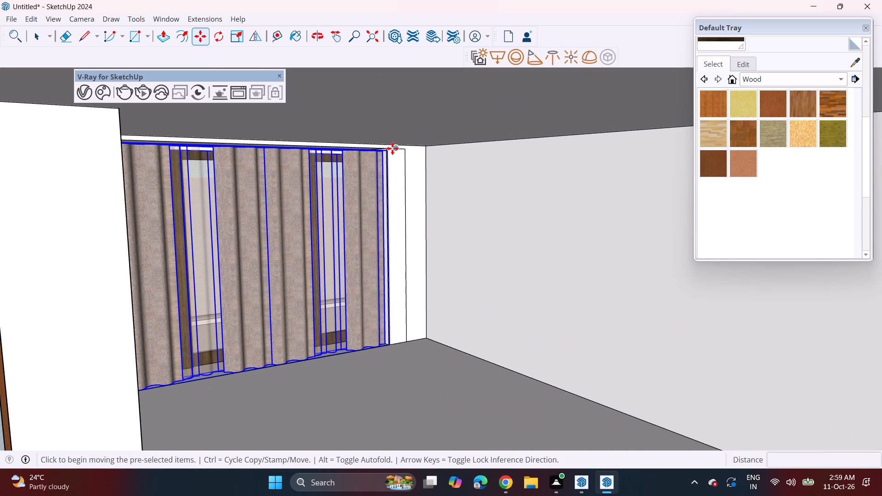
pyautogui.click(391, 149)
pyautogui.scroll(-3, 278, 192)
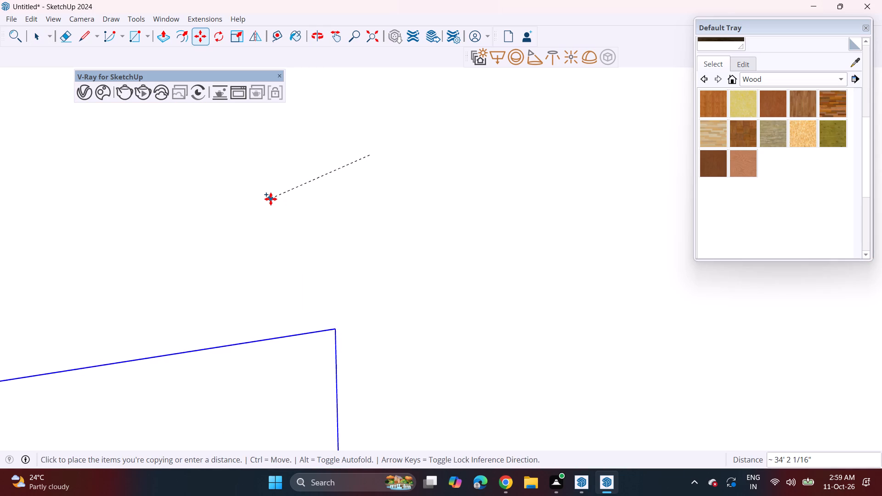
pyautogui.scroll(19, 271, 199)
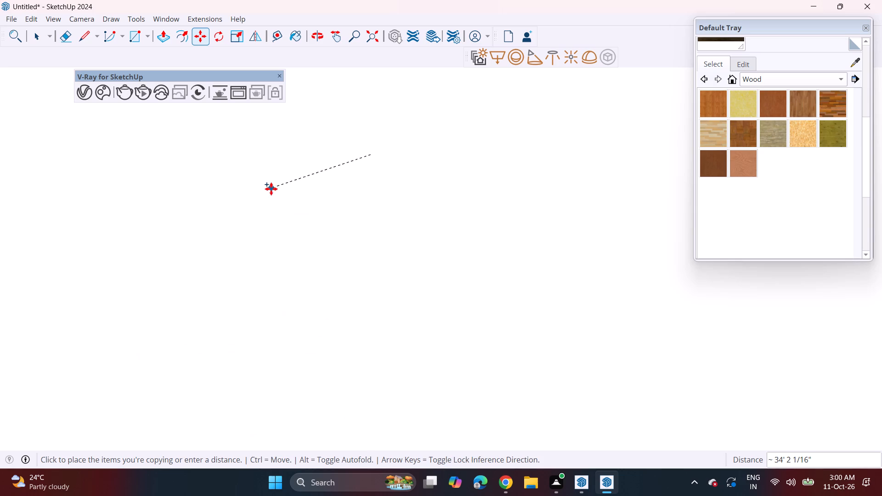
pyautogui.scroll(20, 271, 189)
pyautogui.scroll(4, 277, 198)
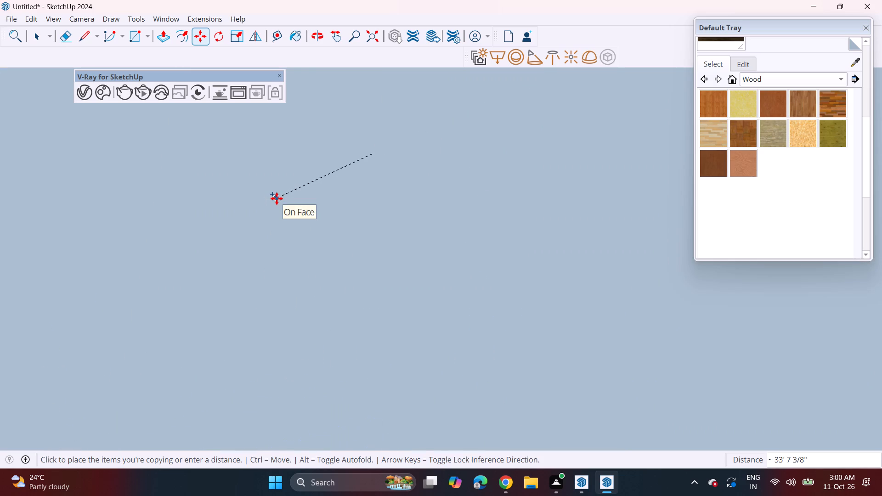
pyautogui.scroll(20, 281, 196)
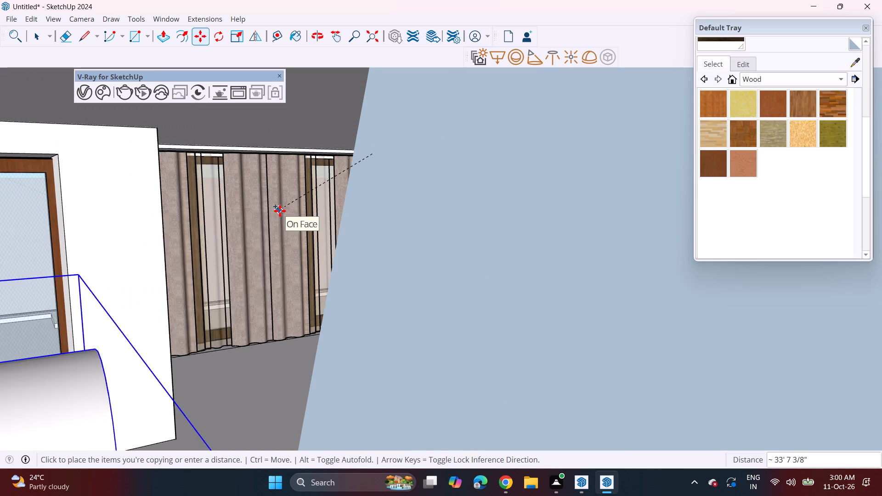
pyautogui.keyDown('shift'); pyautogui.moveTo(56, 251); pyautogui.dragTo(216, 223, button='middle'); pyautogui.keyUp('shift')
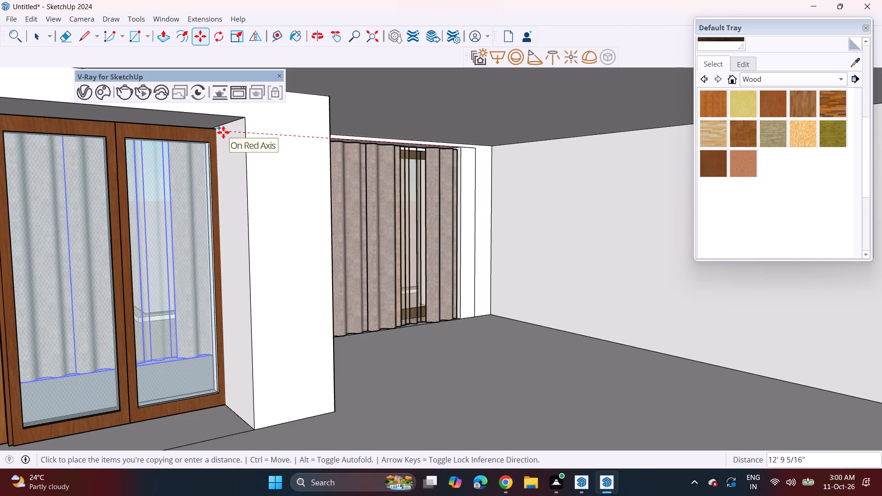
pyautogui.click(240, 140)
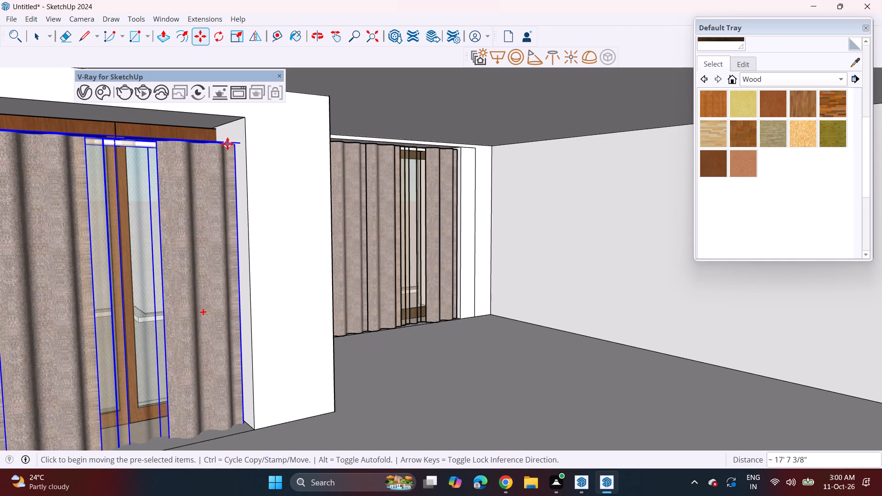
# Move the copied curtain 10 1/4" to meet the top edge of the balcony door opening, and deselect it.
pyautogui.moveTo(228, 146); pyautogui.dragTo(277, 166, button='middle')
pyautogui.scroll(4, 268, 156)
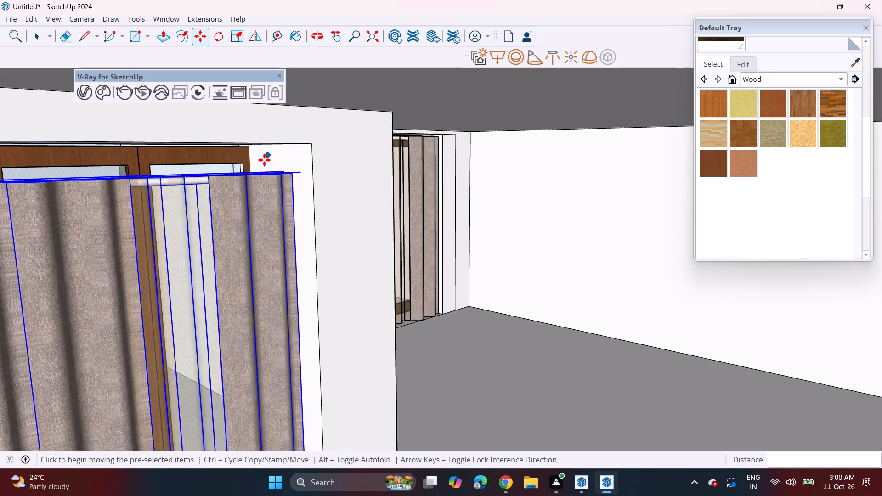
pyautogui.moveTo(266, 167); pyautogui.dragTo(277, 178, button='middle')
pyautogui.doubleClick(302, 189)
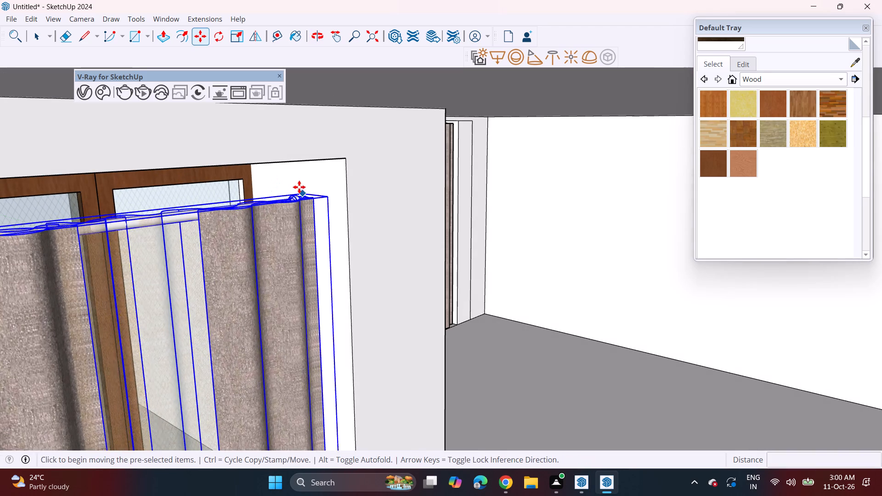
pyautogui.click(273, 163)
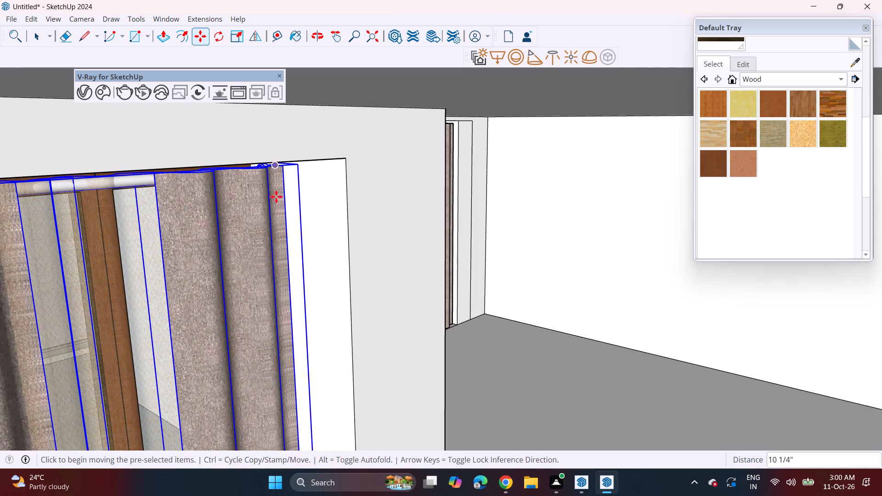
pyautogui.moveTo(235, 238); pyautogui.dragTo(579, 213, button='middle')
pyautogui.scroll(-10, 541, 219)
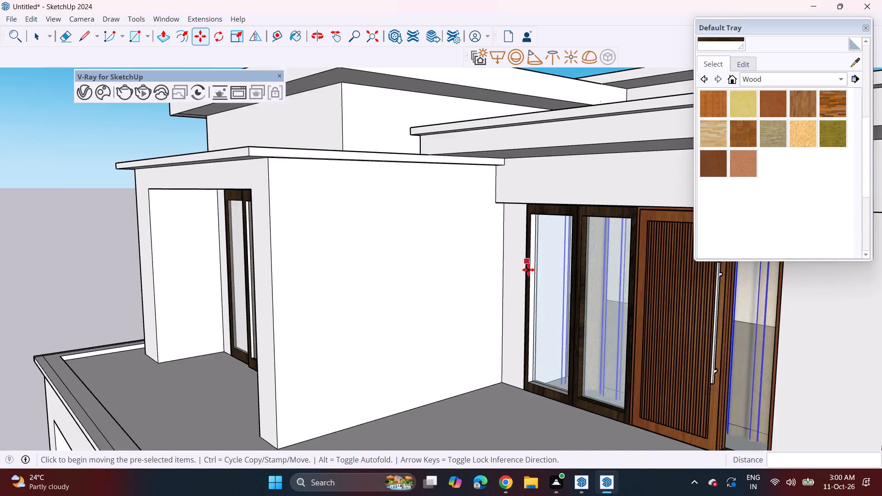
pyautogui.scroll(-8, 528, 270)
pyautogui.keyDown('shift'); pyautogui.moveTo(504, 298); pyautogui.dragTo(412, 282, button='middle'); pyautogui.keyUp('shift')
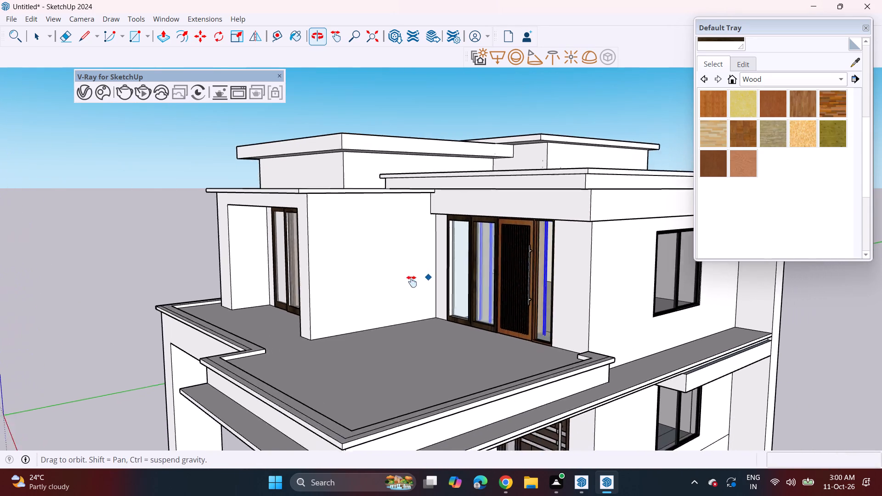
pyautogui.keyDown('shift'); pyautogui.moveTo(412, 282); pyautogui.dragTo(342, 294, button='middle'); pyautogui.keyUp('shift')
pyautogui.moveTo(349, 297); pyautogui.dragTo(441, 285, button='middle')
pyautogui.press('space')
pyautogui.click(700, 319)
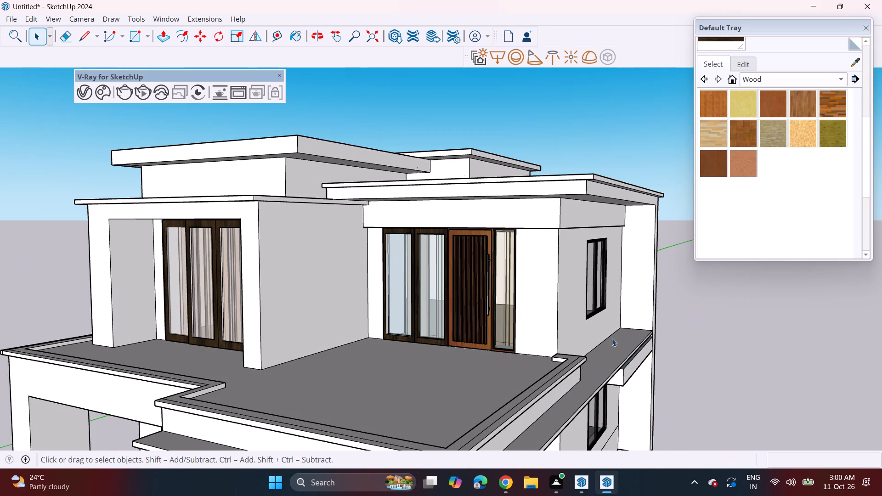
# Examine the villa's exterior from several angles, checking how the upper balcony's door, windows and curtains look together.
pyautogui.moveTo(548, 329); pyautogui.dragTo(440, 319, button='middle')
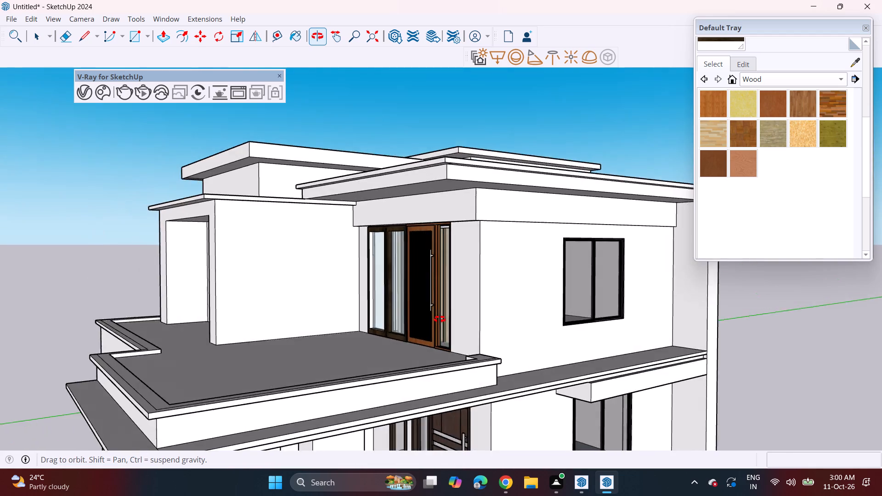
pyautogui.moveTo(440, 319); pyautogui.dragTo(686, 303, button='middle')
pyautogui.moveTo(610, 320); pyautogui.dragTo(500, 340, button='middle')
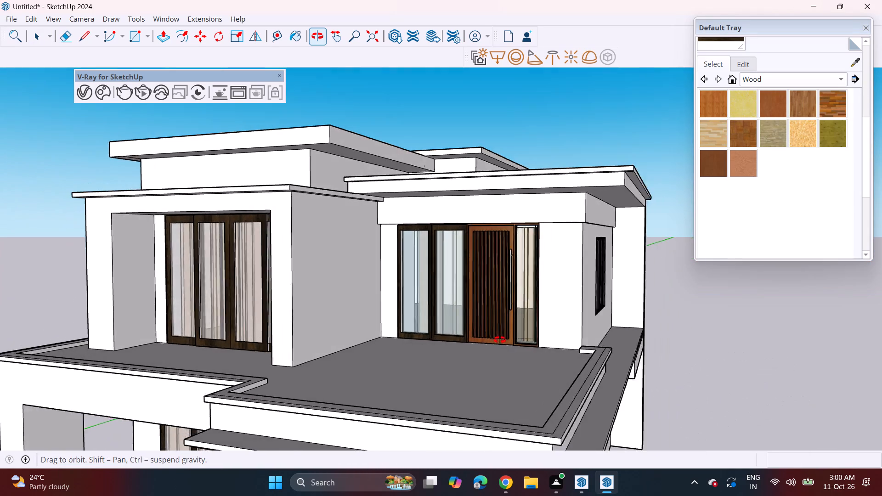
pyautogui.moveTo(500, 340); pyautogui.dragTo(528, 332, button='middle')
pyautogui.scroll(-4, 528, 332)
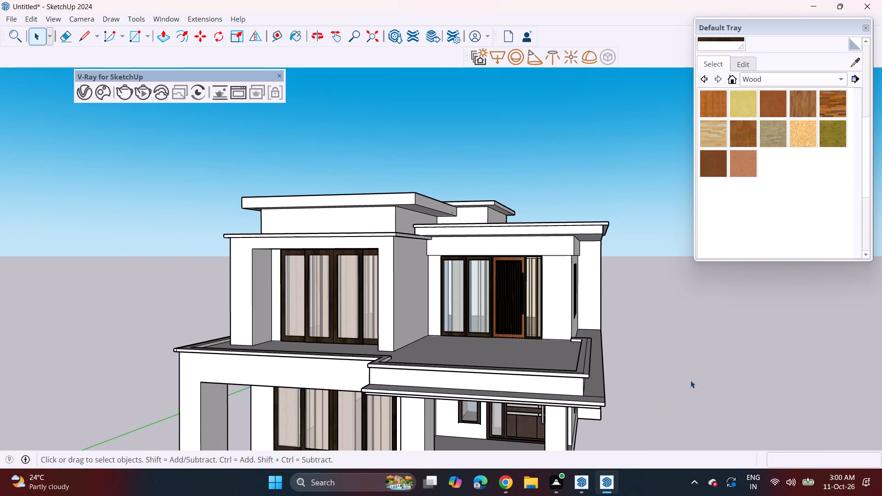
pyautogui.keyDown('shift'); pyautogui.moveTo(682, 380); pyautogui.dragTo(651, 372, button='middle'); pyautogui.keyUp('shift')
pyautogui.keyDown('ctrl'); pyautogui.moveTo(663, 362); pyautogui.dragTo(574, 323, button='middle'); pyautogui.keyUp('ctrl')
pyautogui.scroll(-3, 605, 331)
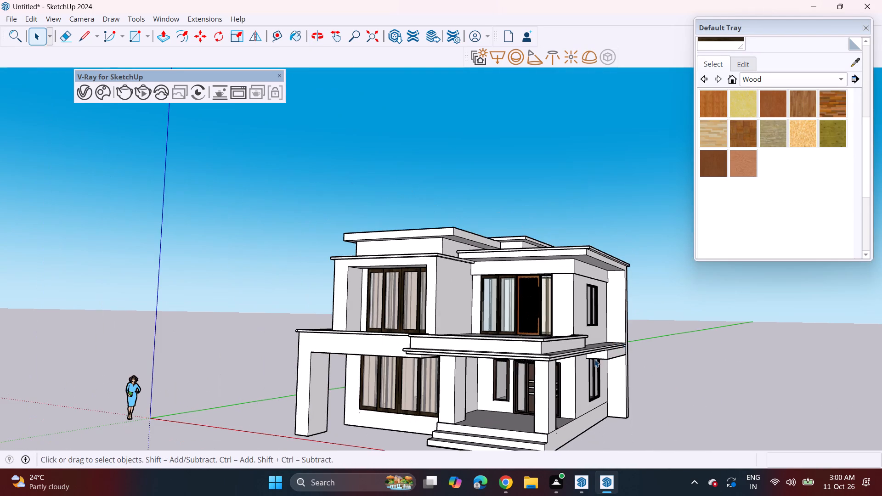
pyautogui.keyDown('ctrl'); pyautogui.moveTo(594, 363); pyautogui.dragTo(644, 368, button='middle'); pyautogui.keyUp('ctrl')
pyautogui.moveTo(645, 376); pyautogui.dragTo(631, 376, button='middle')
pyautogui.keyDown('shift'); pyautogui.moveTo(626, 381); pyautogui.dragTo(535, 333, button='middle'); pyautogui.keyUp('shift')
pyautogui.moveTo(537, 339); pyautogui.dragTo(576, 365, button='middle')
# Delete the slatted wooden door with its glazed side panel from the upper balcony opening.
pyautogui.scroll(2, 534, 353)
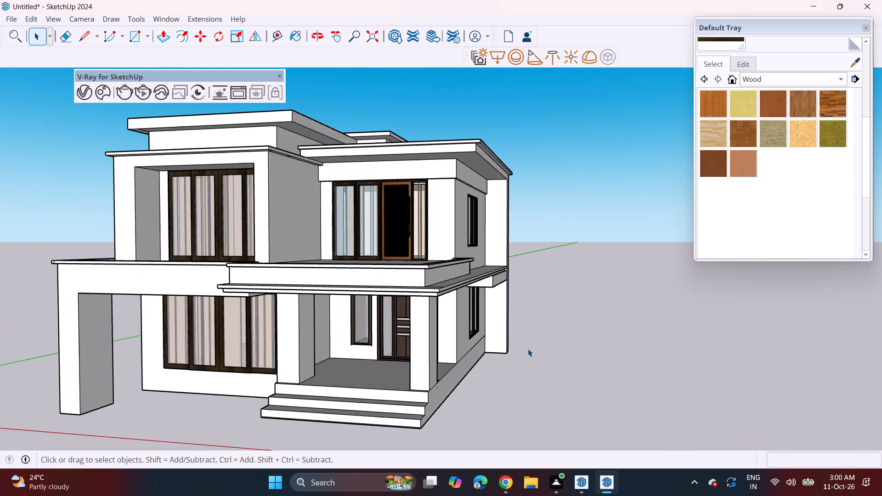
pyautogui.scroll(1, 528, 349)
pyautogui.keyDown('shift'); pyautogui.moveTo(423, 265); pyautogui.dragTo(505, 311, button='middle'); pyautogui.keyUp('shift')
pyautogui.scroll(5, 459, 222)
pyautogui.click(450, 270)
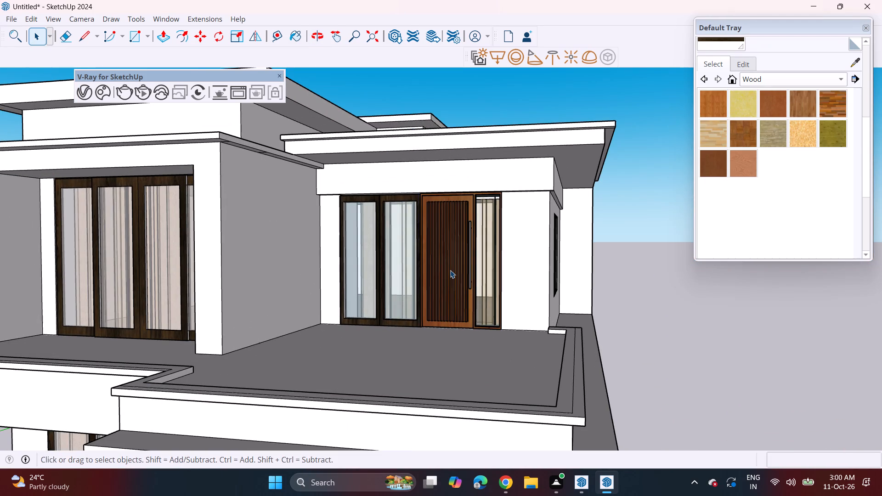
pyautogui.press('Delete')
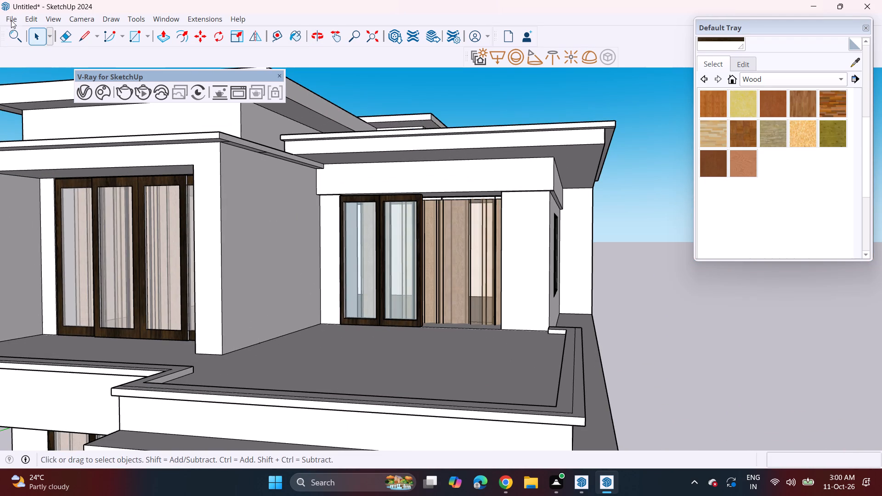
# Import the modern+door model from Downloads and place it at the upper balcony door opening, beside the glazed window's base.
pyautogui.click(7, 15)
pyautogui.click(41, 182)
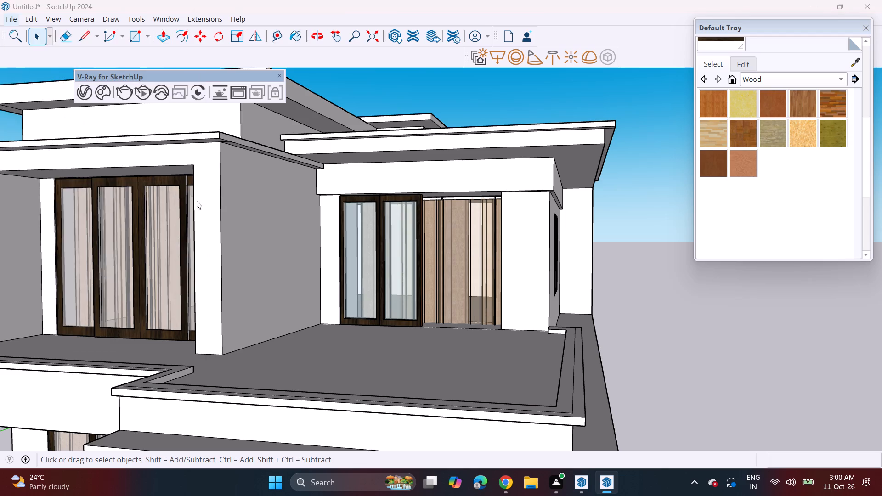
pyautogui.scroll(-3, 194, 194)
pyautogui.scroll(1, 189, 183)
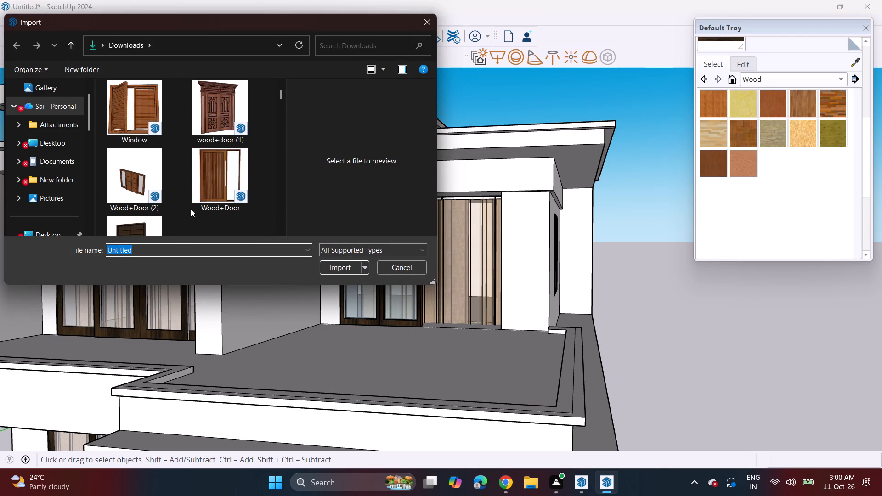
pyautogui.scroll(1, 204, 183)
pyautogui.scroll(-1, 199, 193)
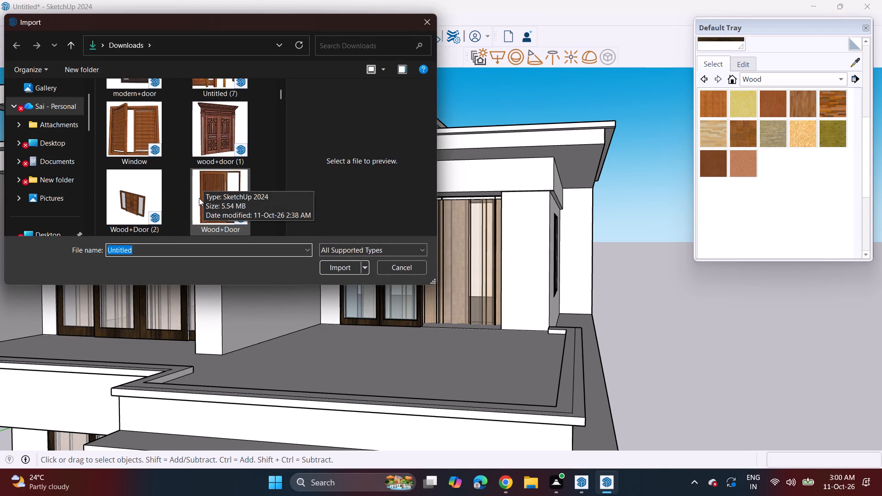
pyautogui.scroll(-4, 199, 199)
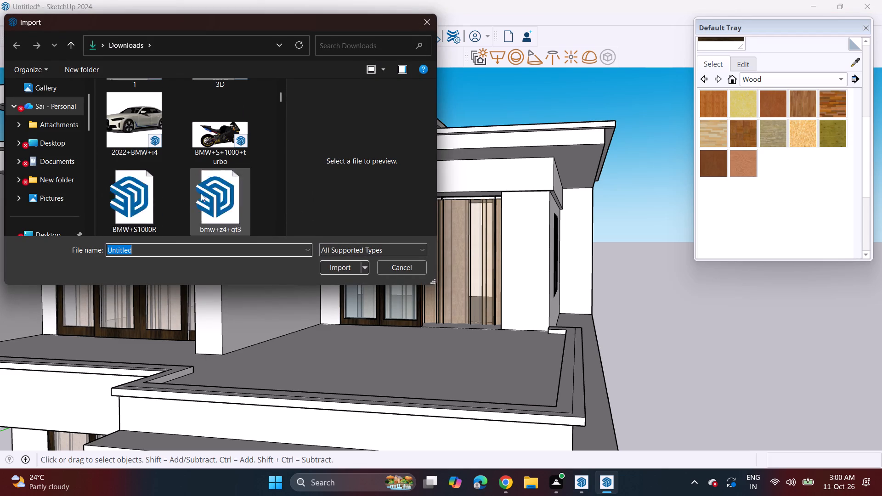
pyautogui.scroll(4, 203, 193)
pyautogui.scroll(1, 179, 157)
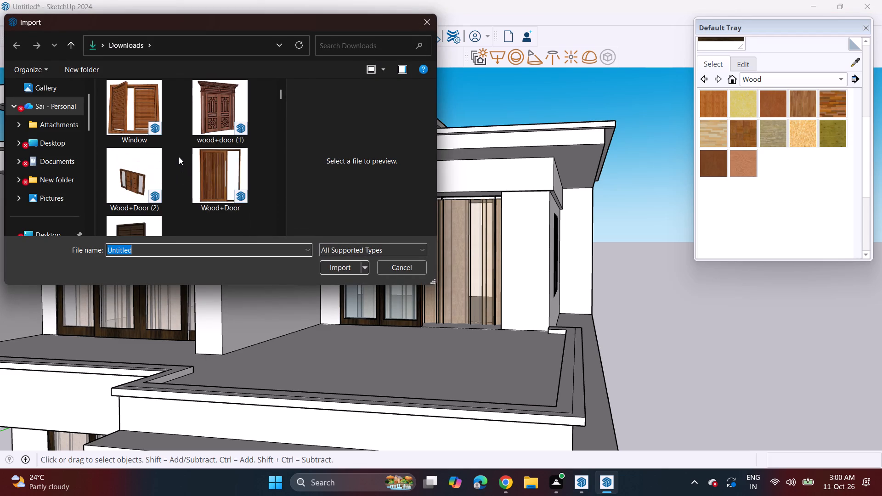
pyautogui.scroll(1, 179, 157)
pyautogui.scroll(-2, 177, 155)
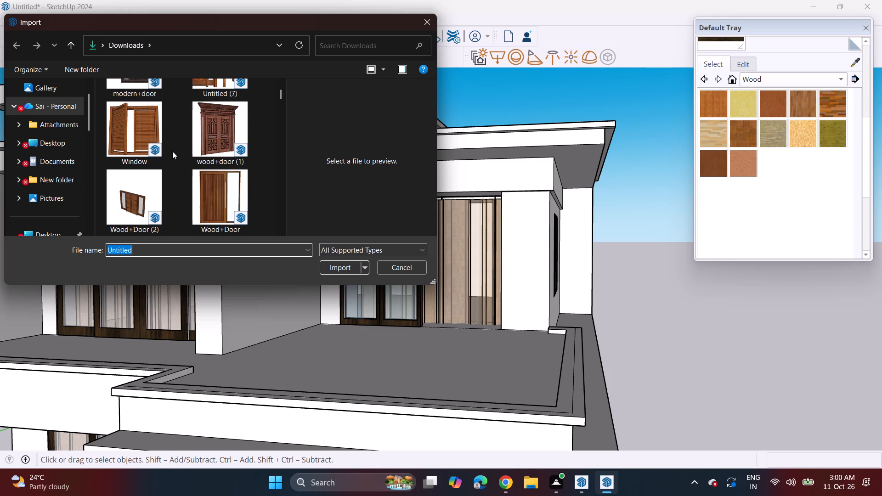
pyautogui.scroll(3, 172, 151)
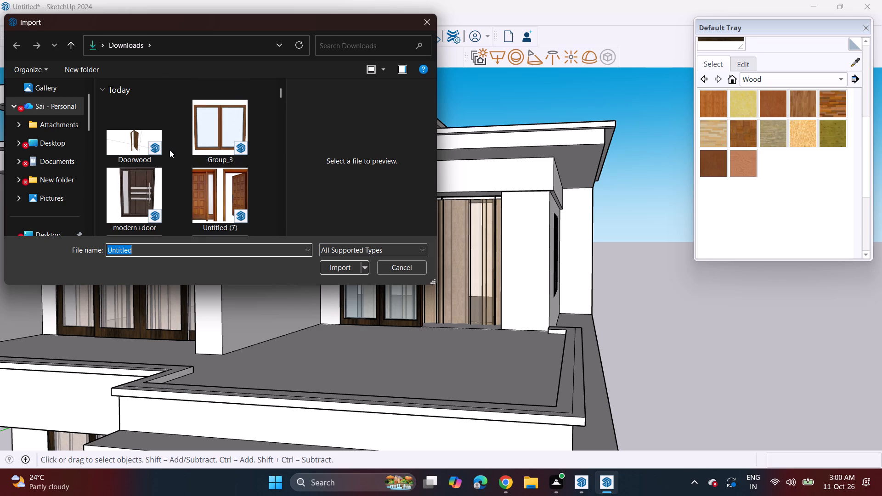
pyautogui.click(142, 190)
pyautogui.click(344, 269)
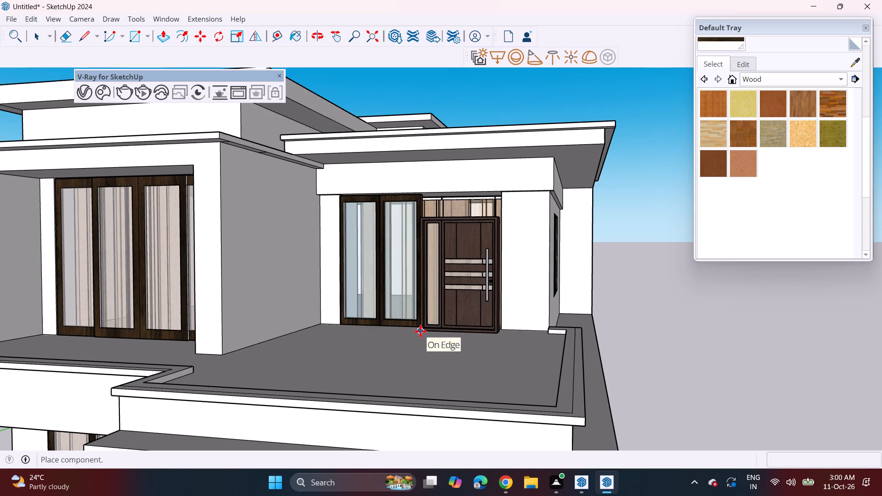
pyautogui.click(420, 331)
# Move the imported door about 1' 7 13/16" so its front lower corner meets the opening's bottom corner farthest from the window.
pyautogui.moveTo(472, 312); pyautogui.dragTo(422, 351, button='middle')
pyautogui.scroll(4, 445, 383)
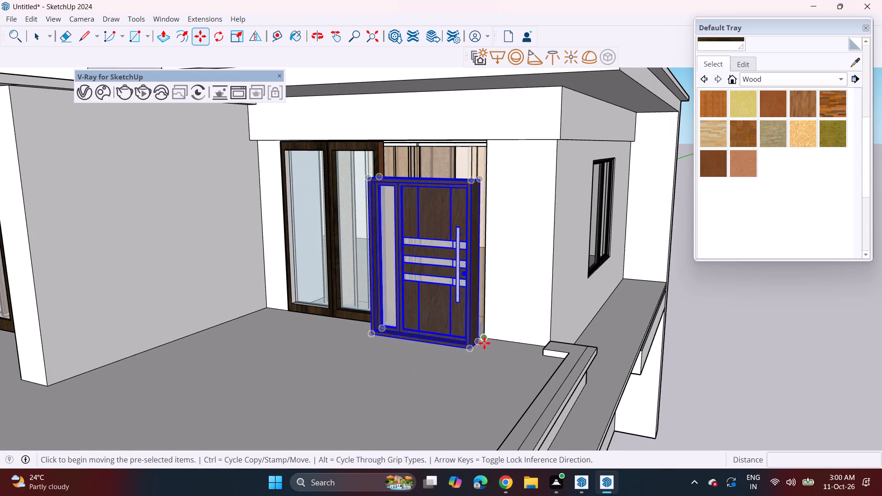
pyautogui.click(470, 353)
pyautogui.click(485, 338)
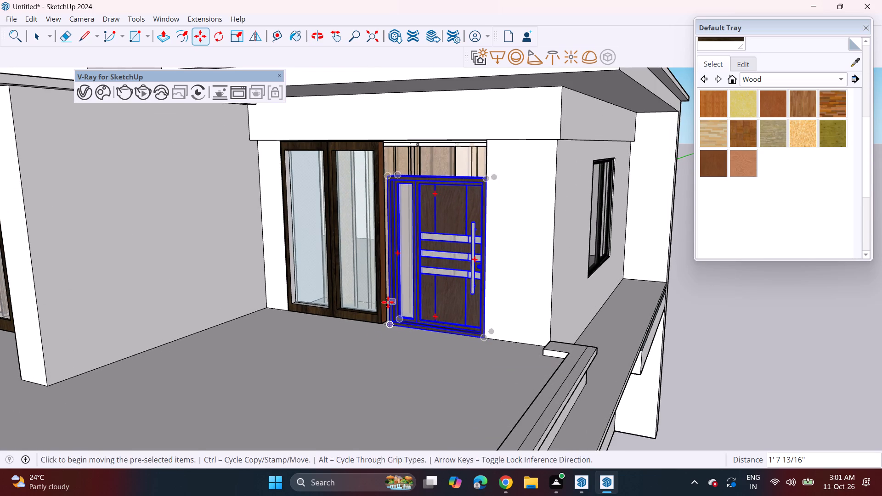
# Scale the balcony door's height by about 1.22 so it reaches the top of the opening.
pyautogui.moveTo(373, 308); pyautogui.dragTo(433, 319, button='middle')
pyautogui.scroll(10, 444, 334)
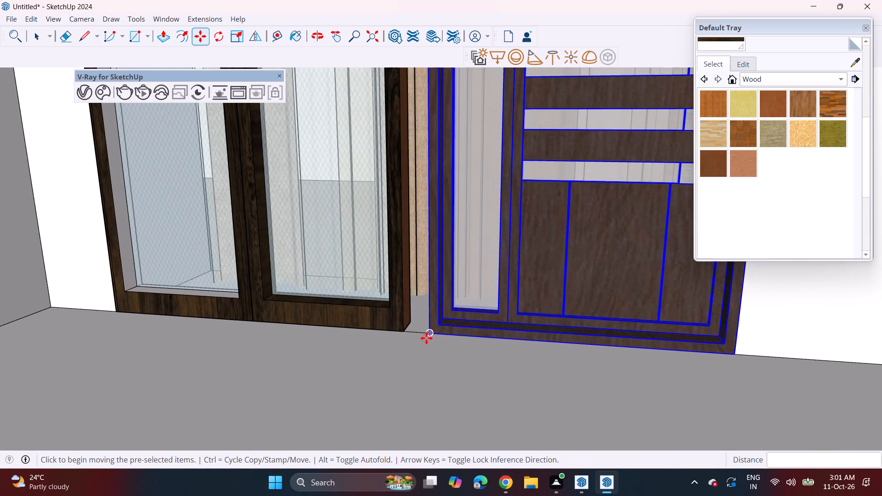
pyautogui.scroll(-8, 413, 321)
pyautogui.scroll(-2, 389, 235)
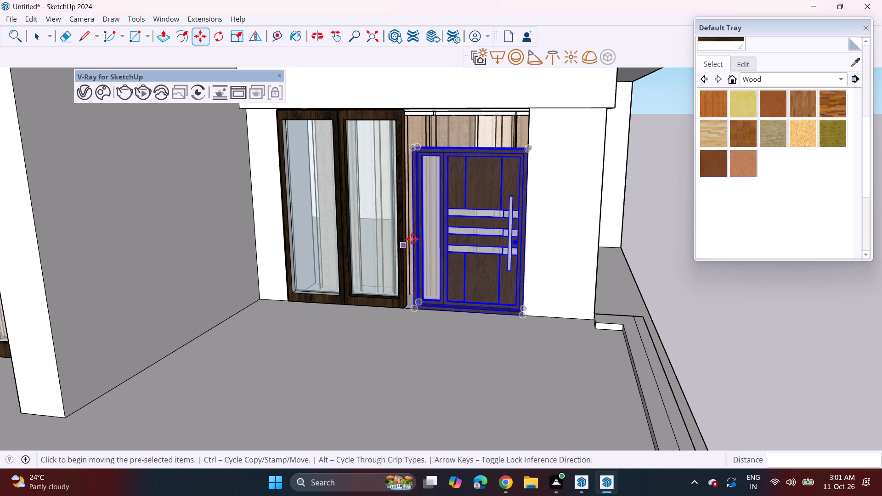
pyautogui.moveTo(417, 233); pyautogui.dragTo(415, 269, button='middle')
pyautogui.scroll(2, 408, 201)
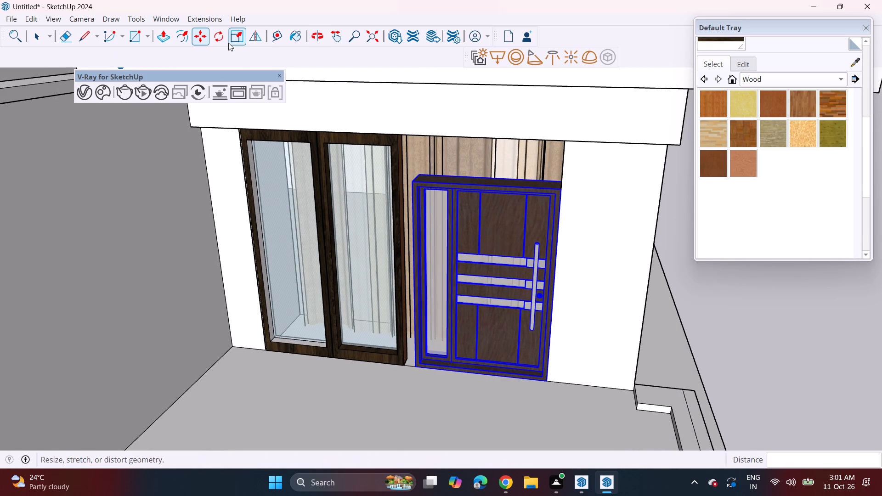
pyautogui.click(231, 37)
pyautogui.scroll(2, 515, 178)
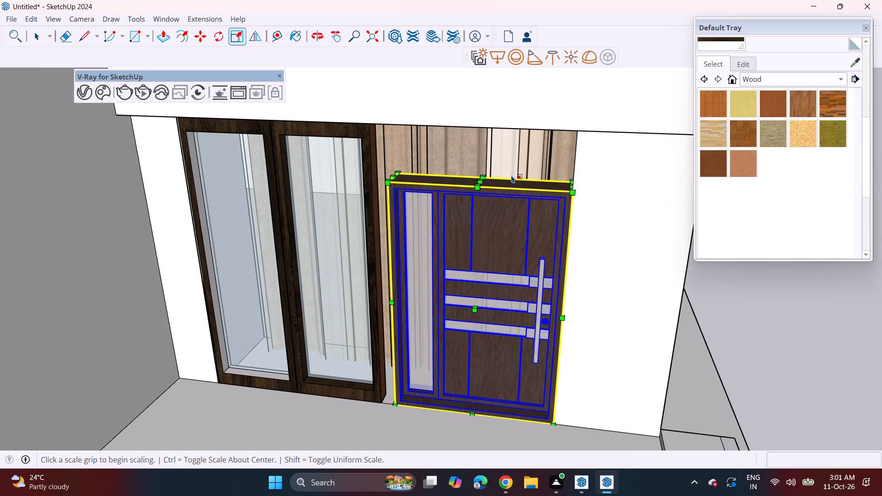
pyautogui.click(483, 179)
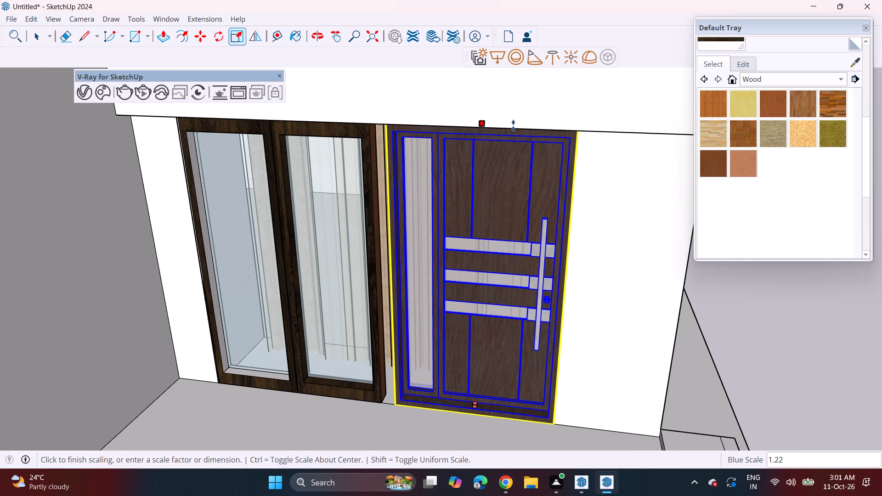
pyautogui.click(513, 125)
# Scale the balcony door's width by about 1.09 toward the adjacent window to close the side gap, and deselect it.
pyautogui.moveTo(429, 263); pyautogui.dragTo(528, 215, button='middle')
pyautogui.scroll(3, 516, 211)
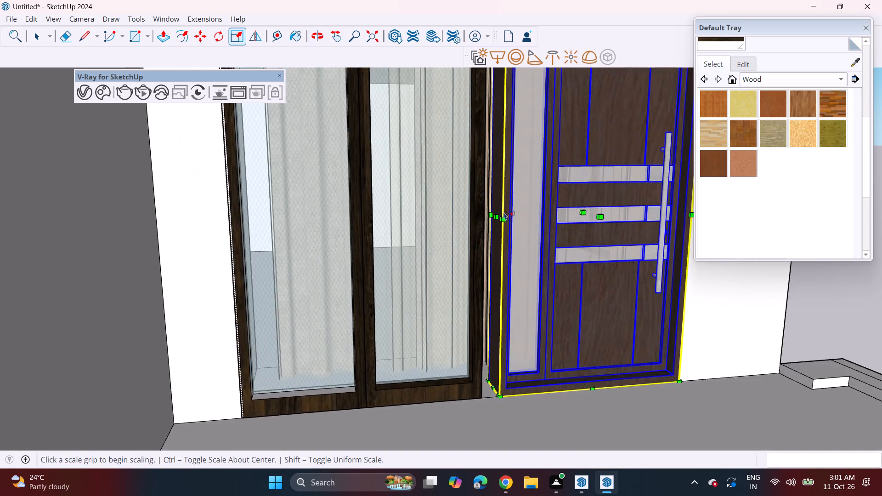
pyautogui.click(494, 217)
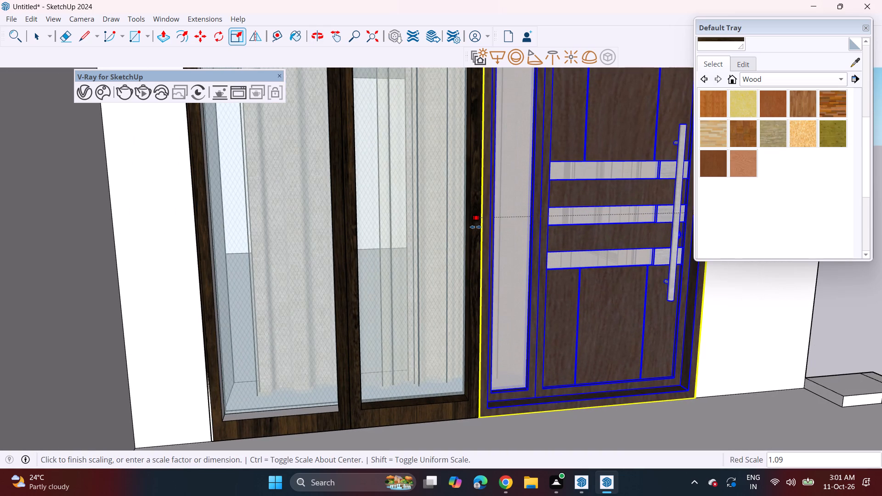
pyautogui.click(475, 227)
pyautogui.moveTo(497, 246); pyautogui.dragTo(421, 229, button='middle')
pyautogui.scroll(-8, 409, 226)
pyautogui.press('space')
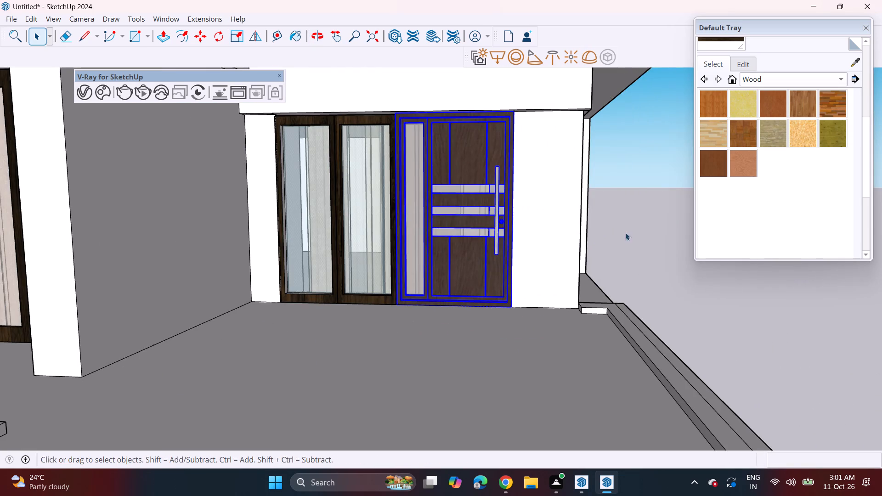
pyautogui.click(627, 232)
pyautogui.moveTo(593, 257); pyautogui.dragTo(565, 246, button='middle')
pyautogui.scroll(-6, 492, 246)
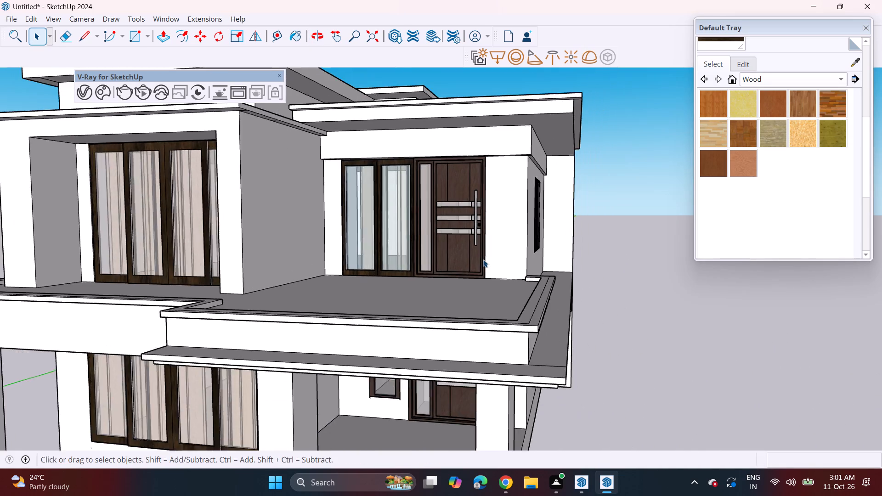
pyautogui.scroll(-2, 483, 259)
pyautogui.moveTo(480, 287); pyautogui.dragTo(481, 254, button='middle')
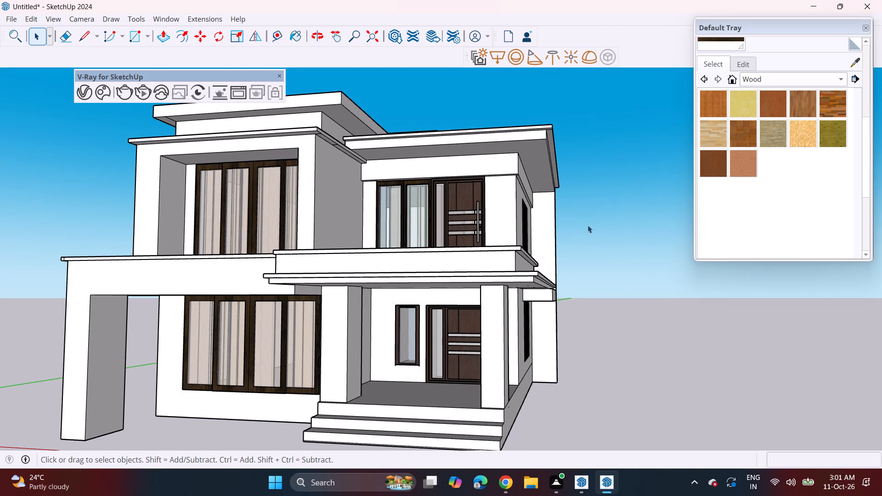
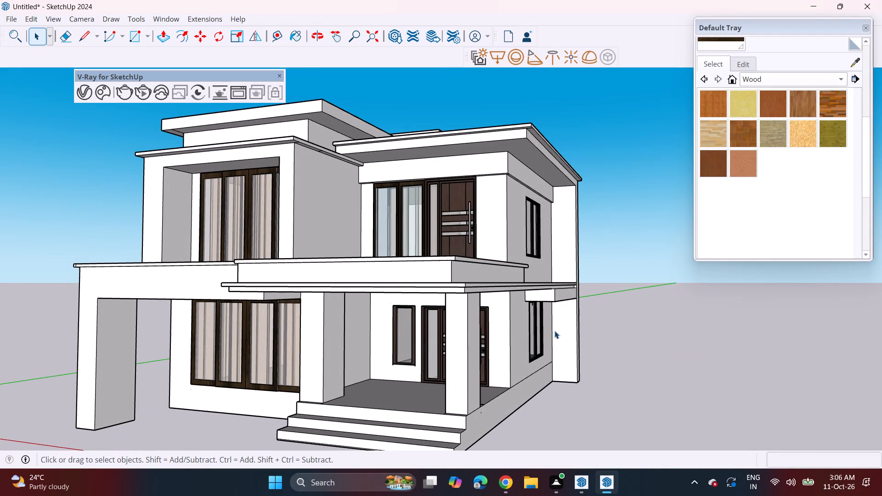
# Copy the balcony's two-pane glazed window about 51' 8" away, onto clear space beyond the villa's side wall.
pyautogui.moveTo(554, 331); pyautogui.dragTo(521, 357, button='middle')
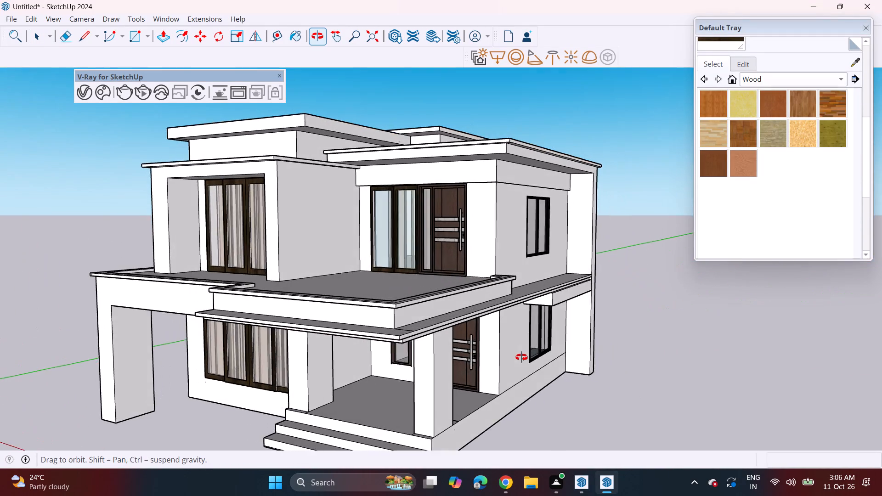
pyautogui.moveTo(521, 357); pyautogui.dragTo(580, 349, button='middle')
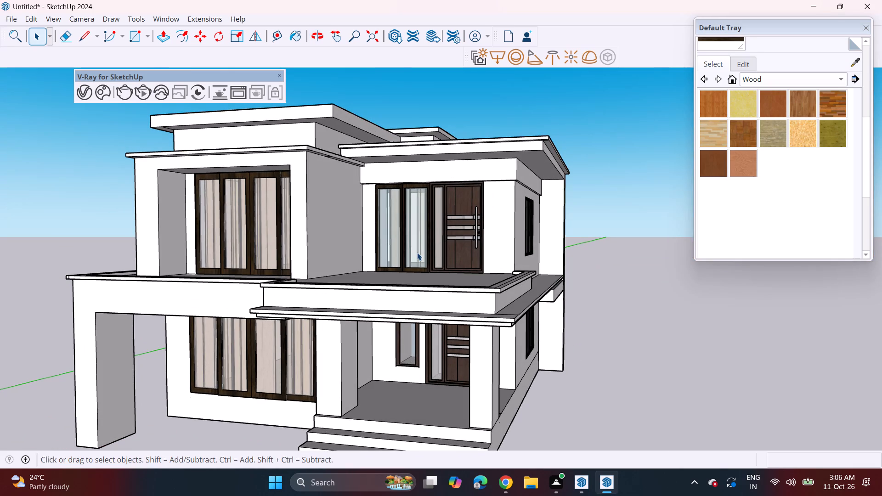
pyautogui.click(417, 253)
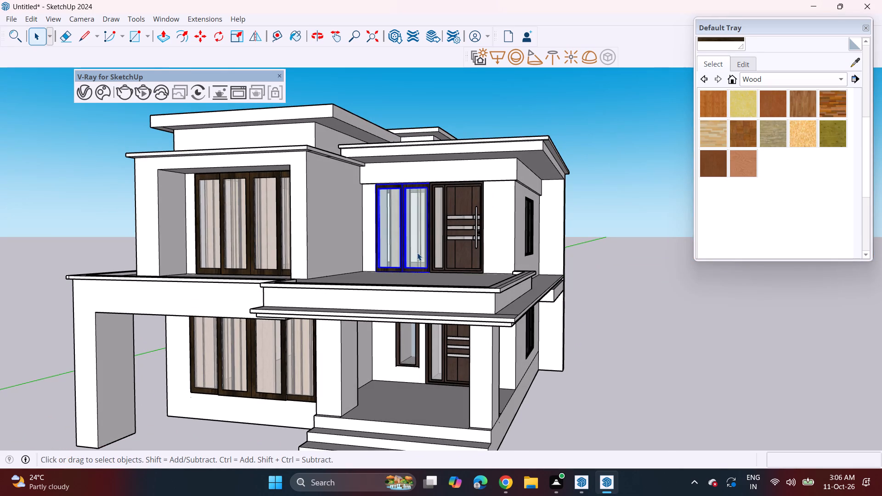
pyautogui.press('m')
pyautogui.click(376, 271)
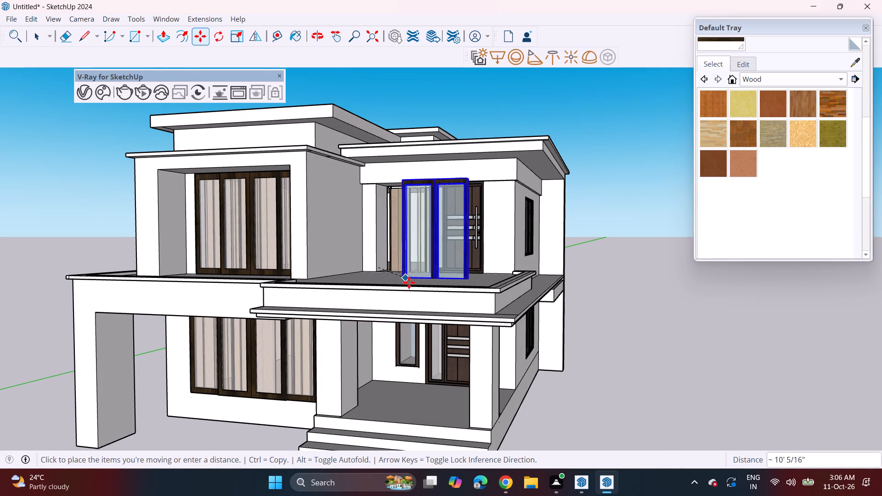
pyautogui.press('Escape')
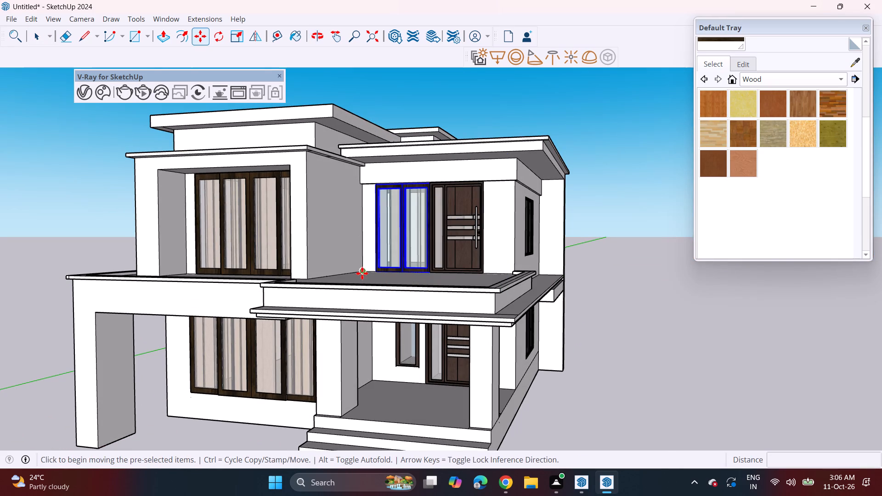
pyautogui.click(375, 273)
pyautogui.moveTo(554, 272); pyautogui.dragTo(356, 282, button='middle')
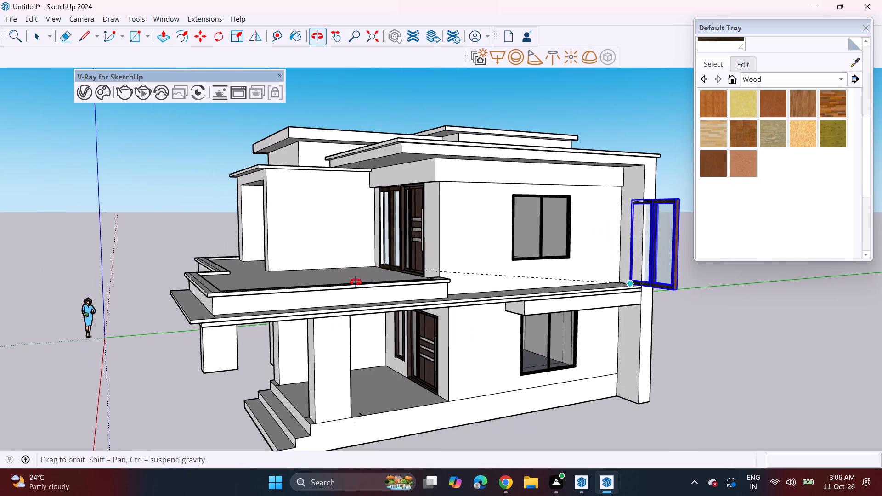
pyautogui.moveTo(356, 282); pyautogui.dragTo(356, 282, button='middle')
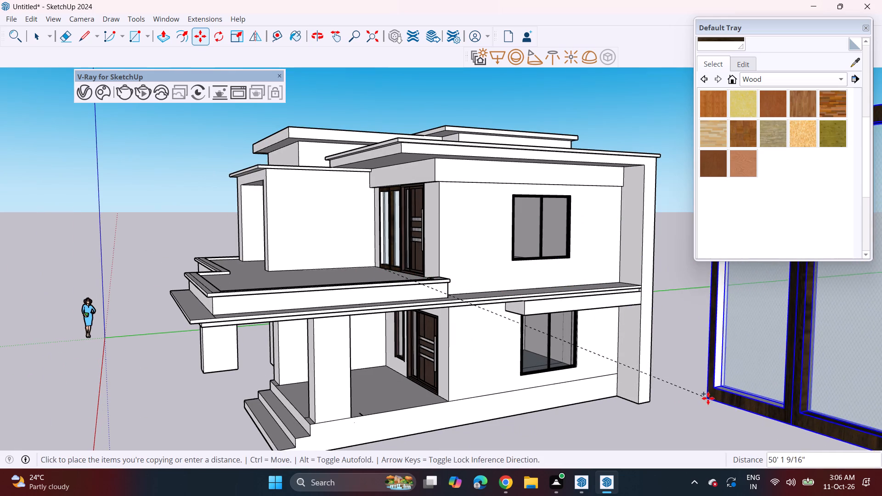
pyautogui.scroll(-8, 706, 395)
pyautogui.click(699, 397)
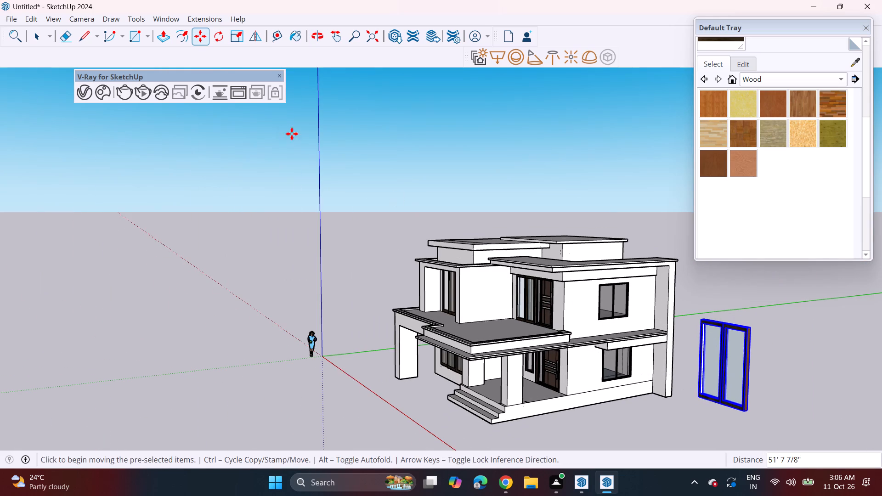
# Rotate the copied window 90 degrees in the ground plane so it faces the same way as the side wall.
pyautogui.moveTo(220, 42); pyautogui.dragTo(223, 46)
pyautogui.click(215, 40)
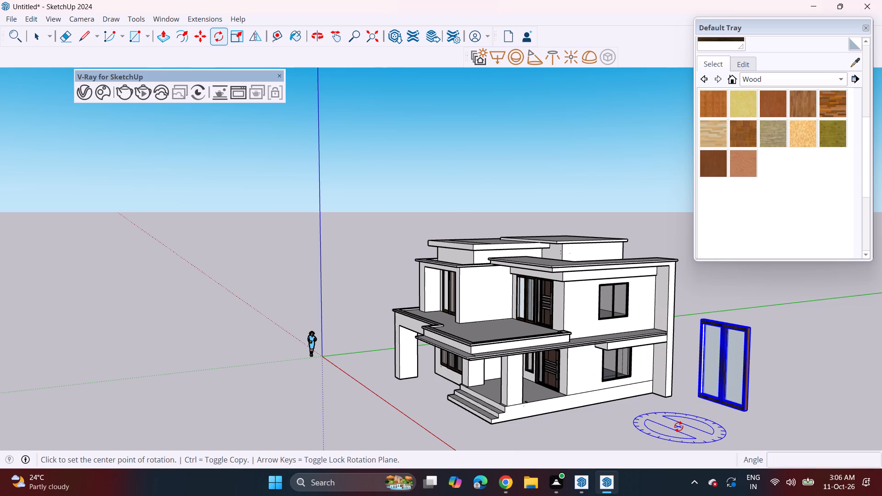
pyautogui.click(678, 427)
pyautogui.click(697, 436)
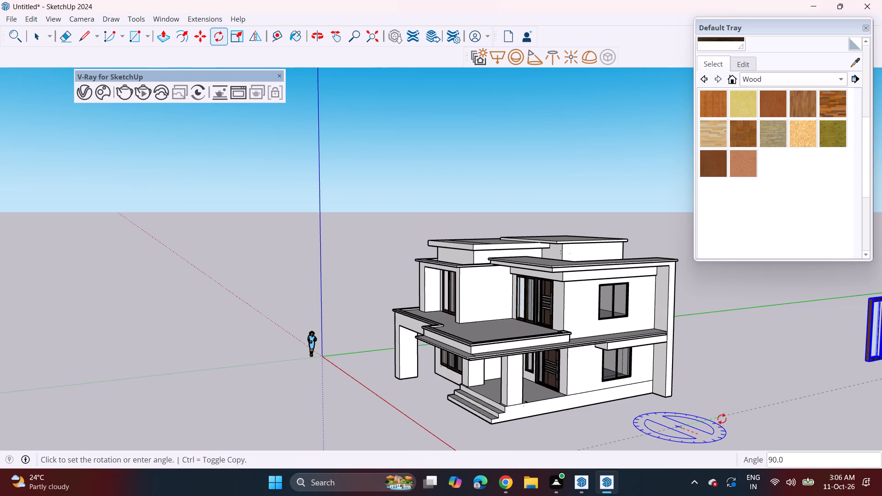
pyautogui.click(722, 419)
# Delete the two old black-framed windows from the upper and lower openings in the side wall.
pyautogui.scroll(-3, 690, 389)
pyautogui.keyDown('shift'); pyautogui.moveTo(689, 378); pyautogui.dragTo(490, 356, button='middle'); pyautogui.keyUp('shift')
pyautogui.scroll(3, 534, 329)
pyautogui.moveTo(559, 340); pyautogui.dragTo(313, 366, button='middle')
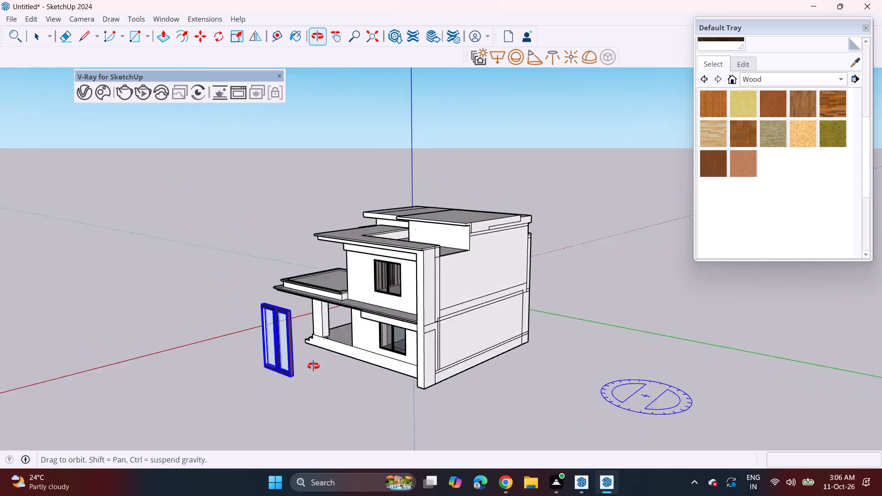
pyautogui.moveTo(313, 366); pyautogui.dragTo(584, 315, button='middle')
pyautogui.scroll(4, 434, 286)
pyautogui.scroll(-1, 434, 286)
pyautogui.scroll(2, 432, 286)
pyautogui.press('space')
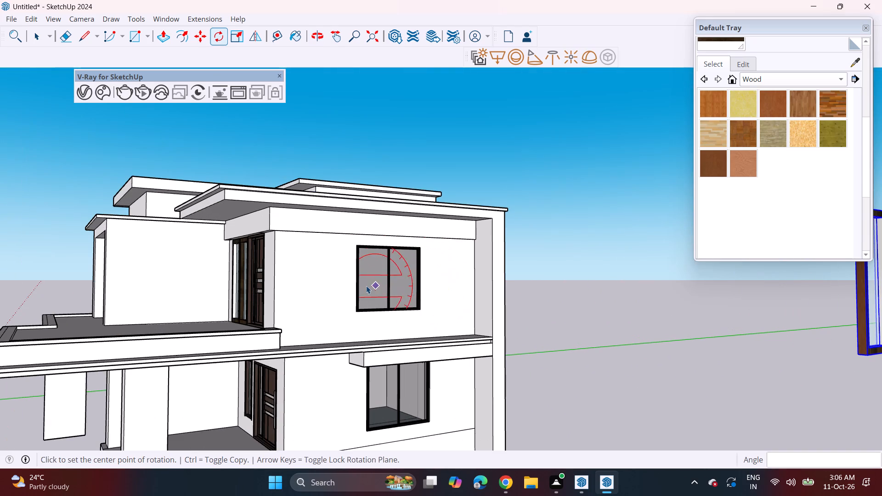
pyautogui.click(366, 286)
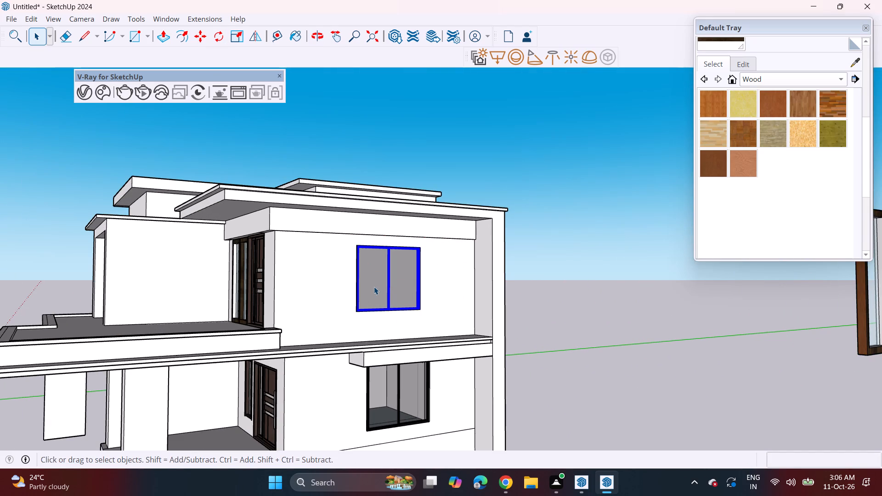
pyautogui.press('Delete')
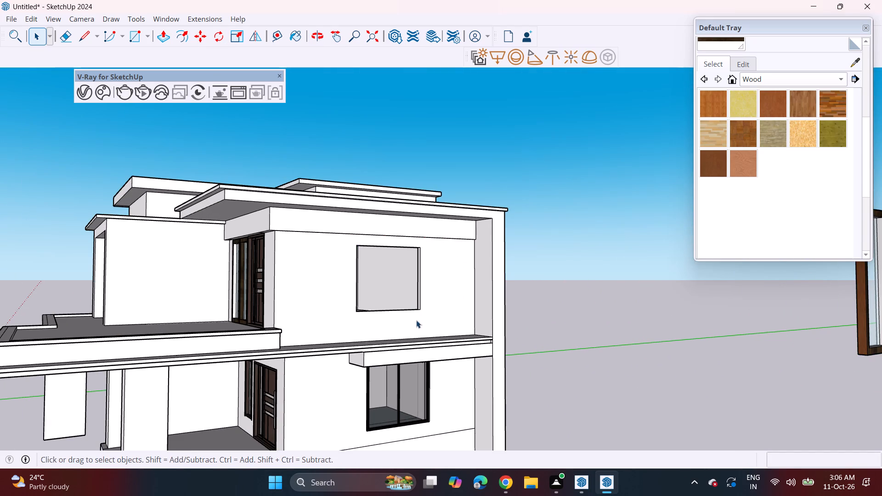
pyautogui.click(400, 411)
pyautogui.press('Delete')
# Move the rotated window copy by its bottom corner to the upper side opening's bottom corner nearest the balcony door.
pyautogui.scroll(-4, 492, 390)
pyautogui.scroll(2, 711, 348)
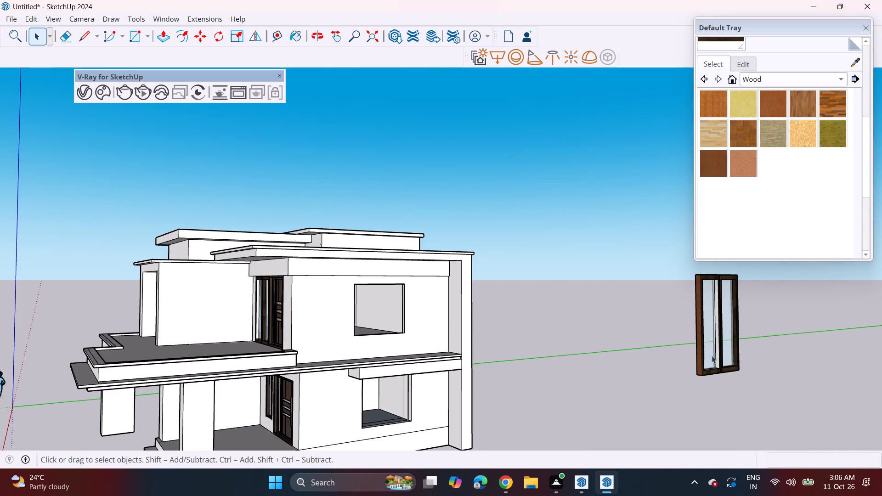
pyautogui.press('m')
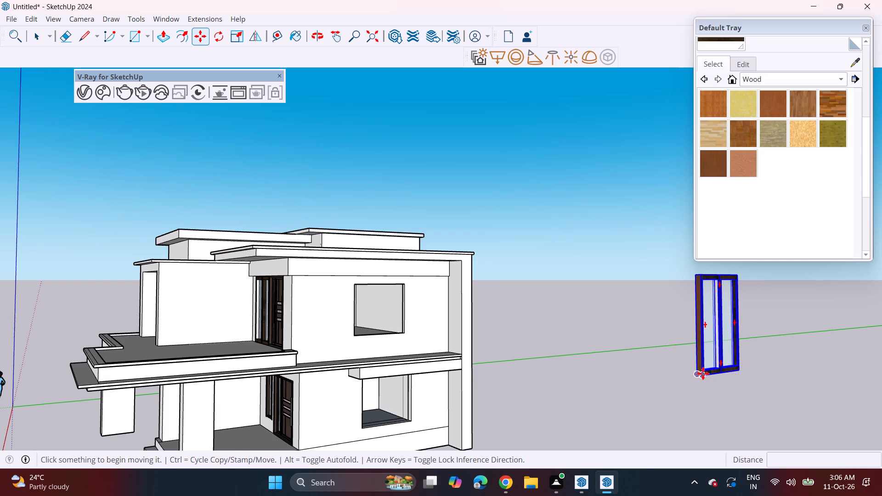
pyautogui.click(703, 373)
pyautogui.moveTo(355, 362); pyautogui.dragTo(439, 358, button='middle')
pyautogui.scroll(3, 401, 331)
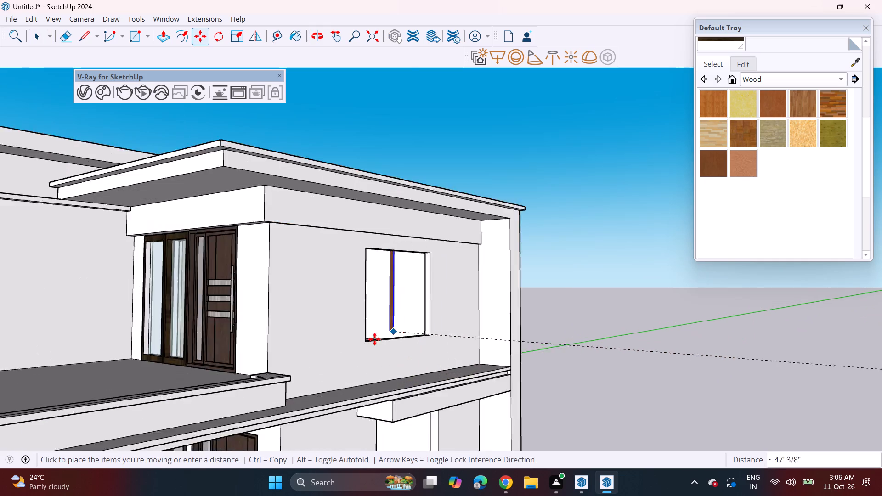
pyautogui.scroll(6, 374, 339)
pyautogui.click(357, 342)
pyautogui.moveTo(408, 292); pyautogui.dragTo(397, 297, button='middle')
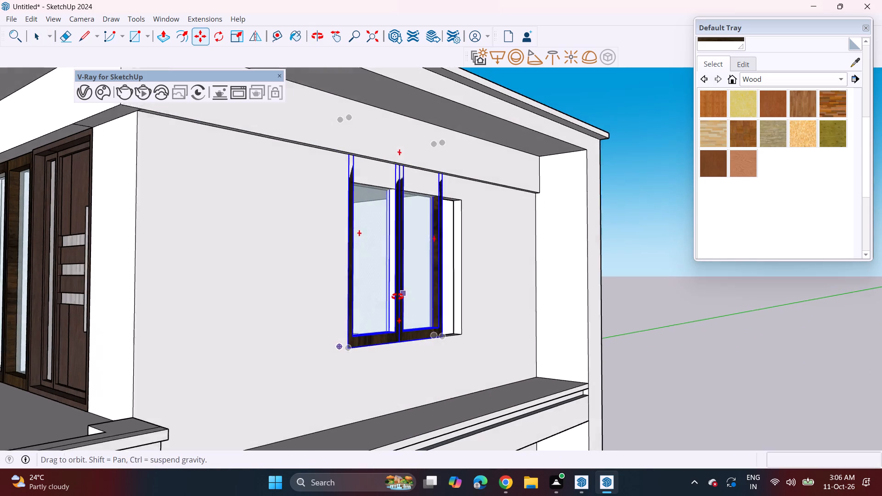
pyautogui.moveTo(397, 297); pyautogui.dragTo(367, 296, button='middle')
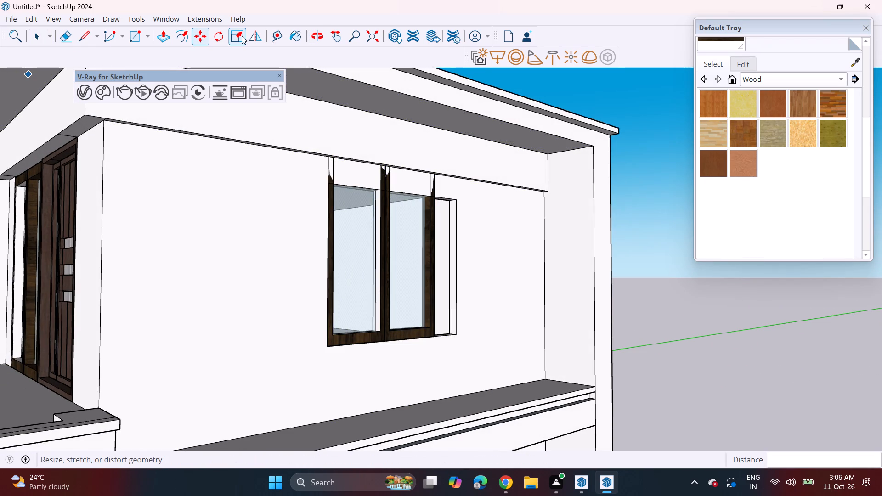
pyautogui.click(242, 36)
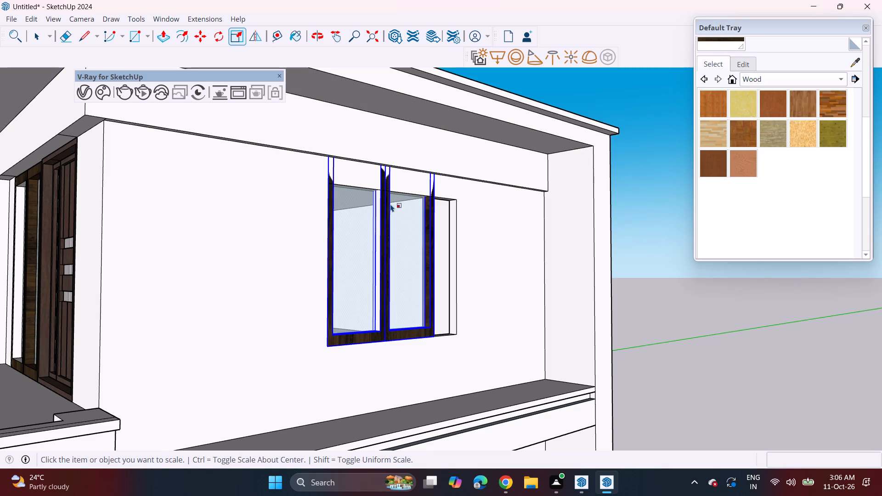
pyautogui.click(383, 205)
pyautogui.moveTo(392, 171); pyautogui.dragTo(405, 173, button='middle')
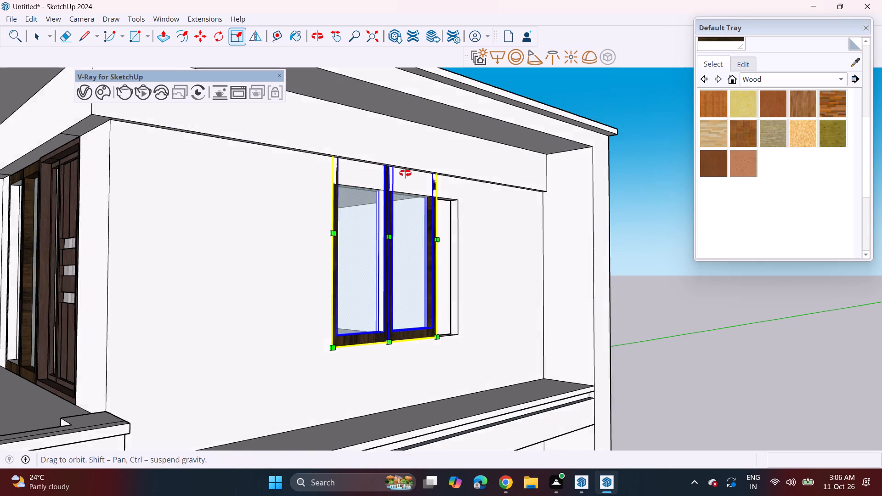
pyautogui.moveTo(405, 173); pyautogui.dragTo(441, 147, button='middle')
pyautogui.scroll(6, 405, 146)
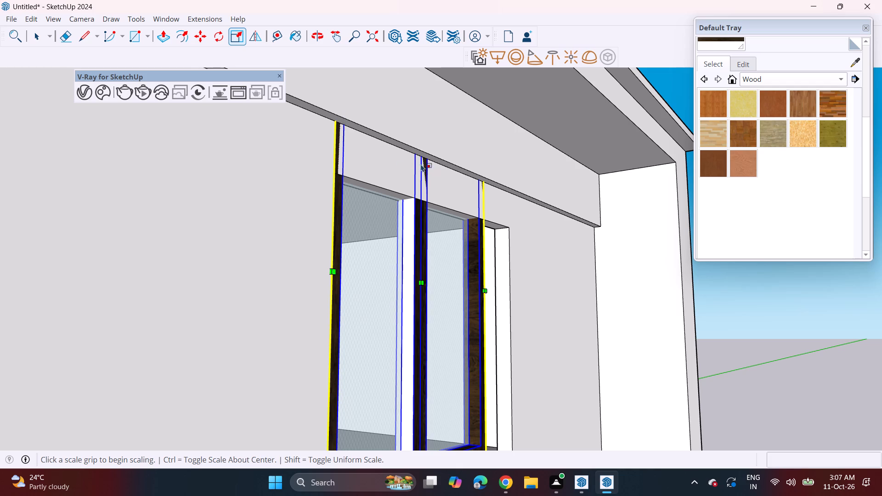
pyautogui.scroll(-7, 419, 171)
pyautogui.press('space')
# Move the window copy 2' 6" so it stands out in front of the side wall and its whole frame is accessible.
pyautogui.press('m')
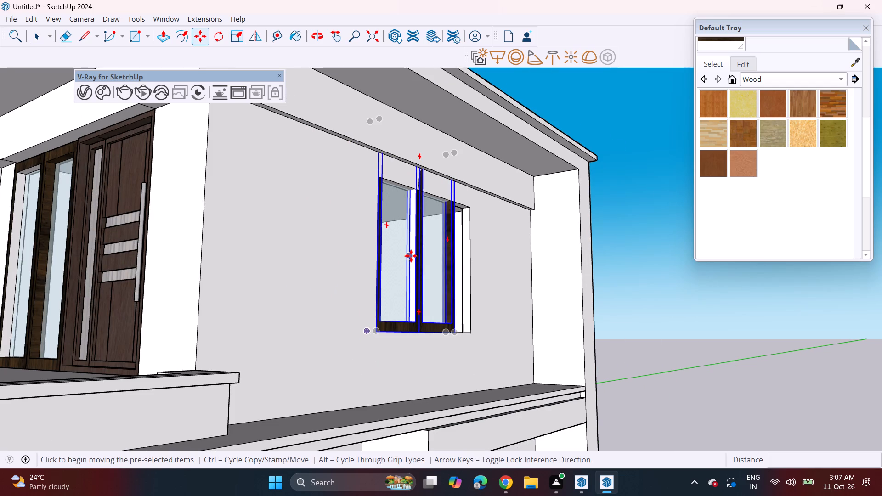
pyautogui.click(411, 256)
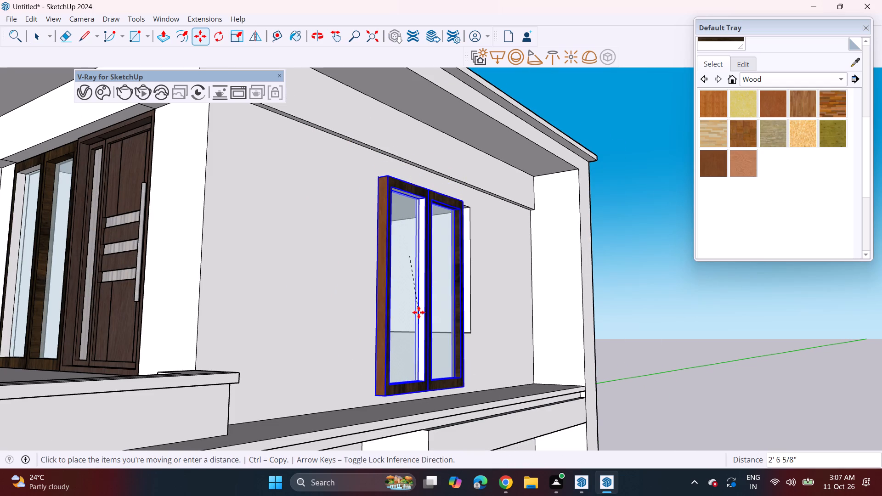
pyautogui.click(426, 308)
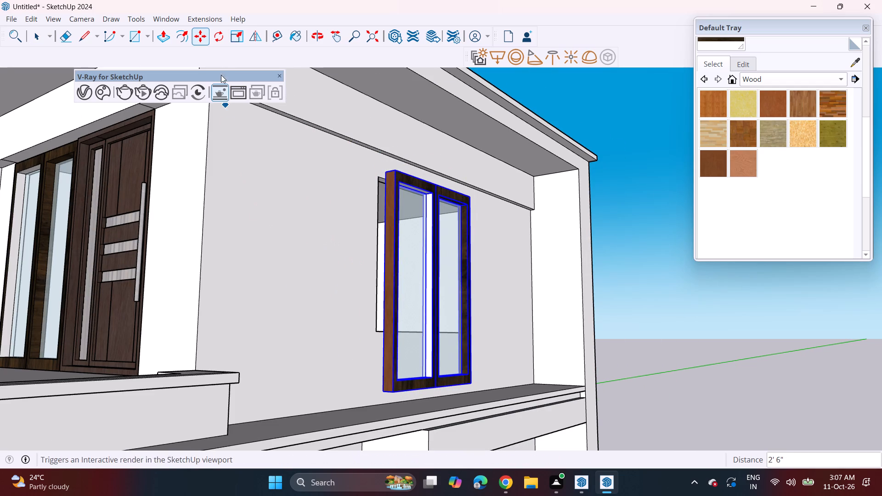
# Scale the window copy's height from its bottom edge by about 0.7 to suit the upper side opening.
pyautogui.click(236, 35)
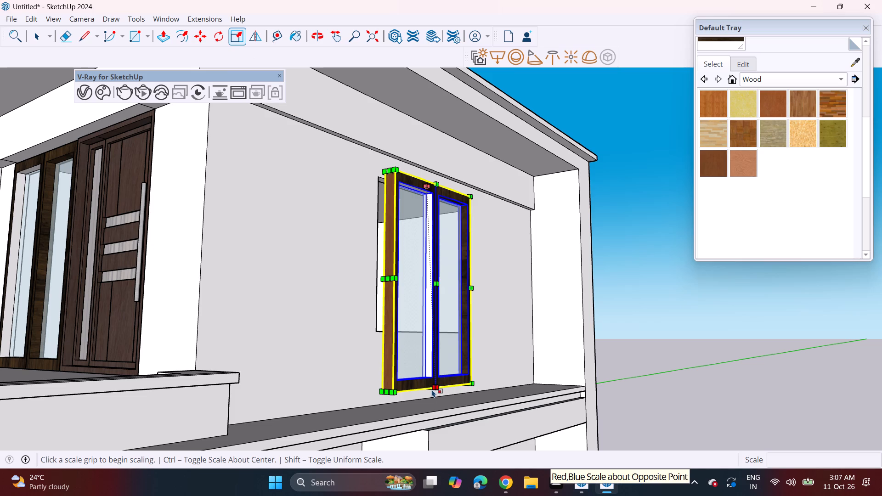
pyautogui.click(428, 386)
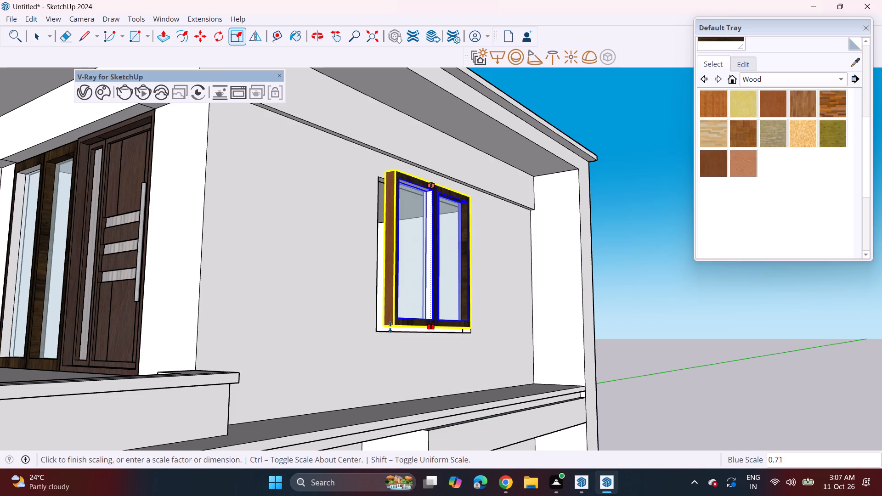
pyautogui.click(381, 329)
# Move the window copy by its outer top corner onto the upper side opening's top corner nearest the balcony door.
pyautogui.moveTo(422, 285); pyautogui.dragTo(115, 315, button='middle')
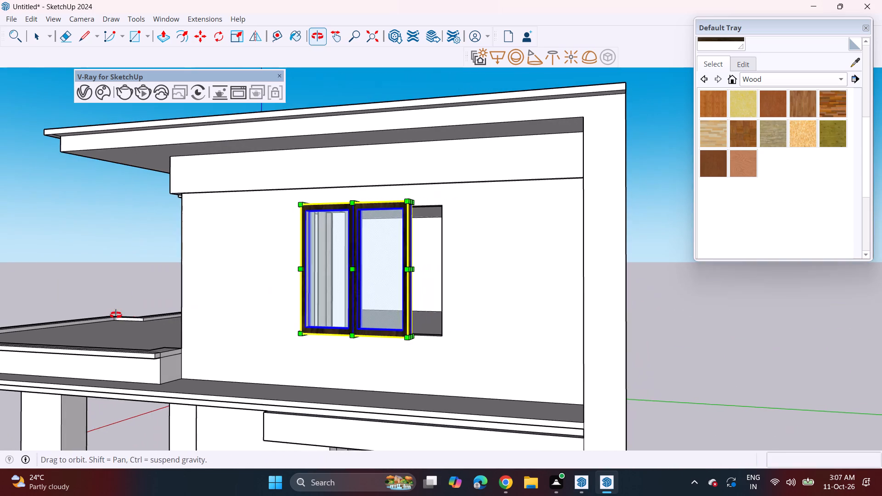
pyautogui.moveTo(315, 294); pyautogui.dragTo(242, 340, button='middle')
pyautogui.scroll(2, 316, 287)
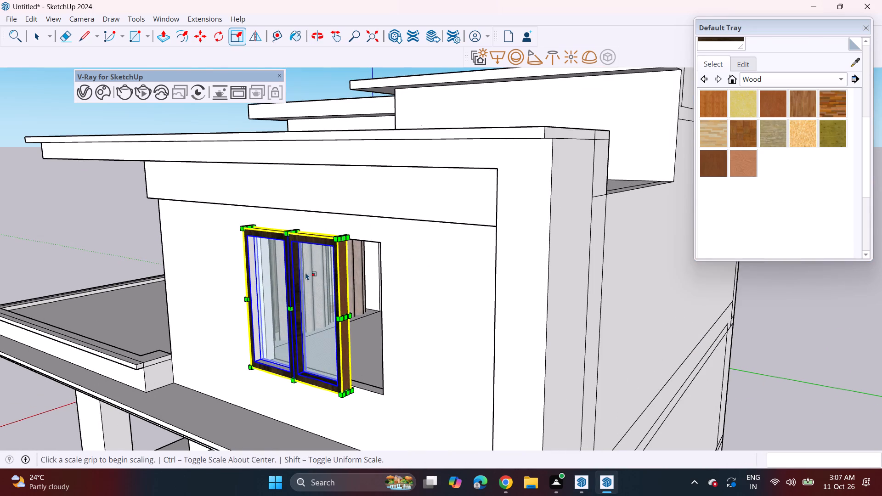
pyautogui.moveTo(260, 258); pyautogui.dragTo(317, 252, button='middle')
pyautogui.moveTo(340, 261); pyautogui.dragTo(549, 267, button='middle')
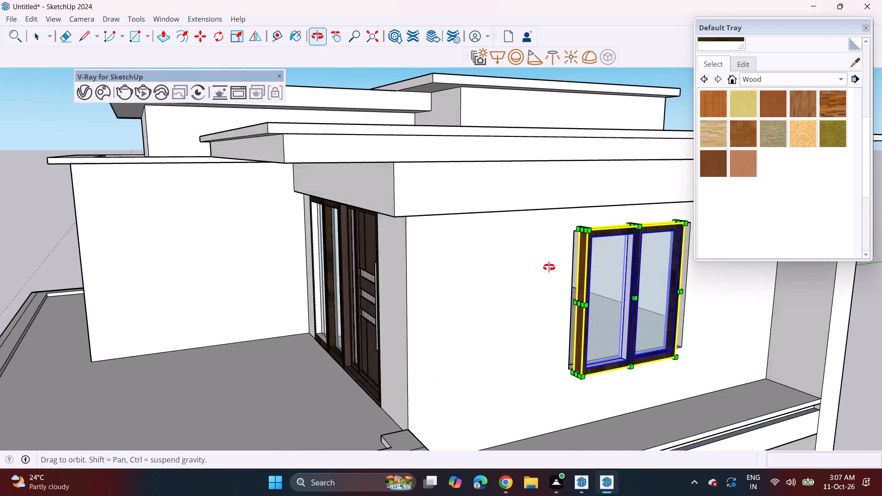
pyautogui.moveTo(549, 267); pyautogui.dragTo(590, 267, button='middle')
pyautogui.scroll(3, 661, 250)
pyautogui.scroll(2, 621, 234)
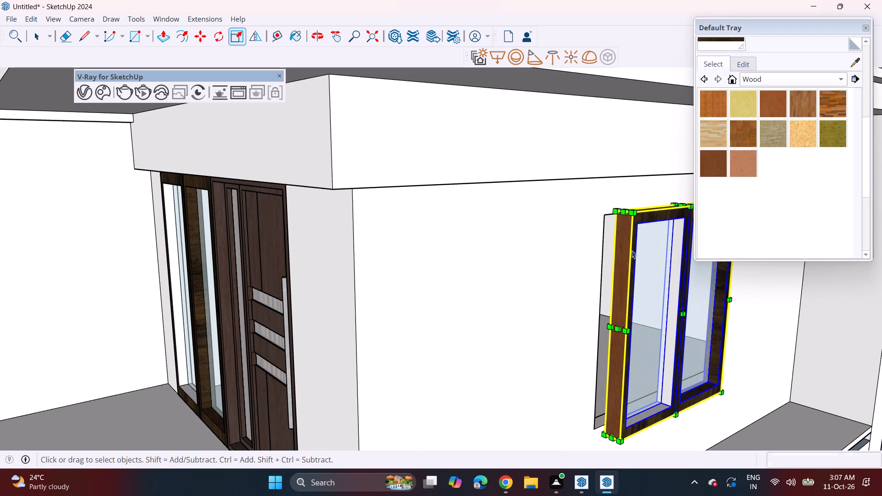
pyautogui.press('space')
pyautogui.click(657, 275)
pyautogui.press('m')
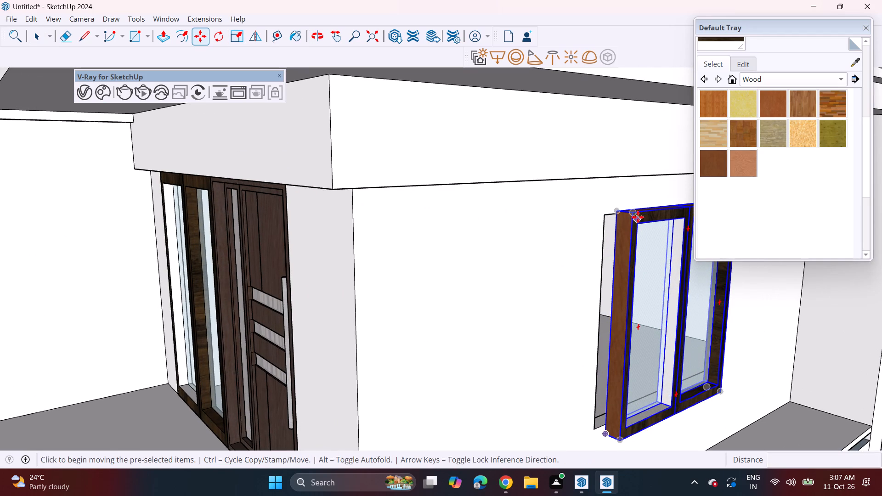
pyautogui.click(637, 212)
pyautogui.moveTo(650, 213); pyautogui.dragTo(682, 206, button='middle')
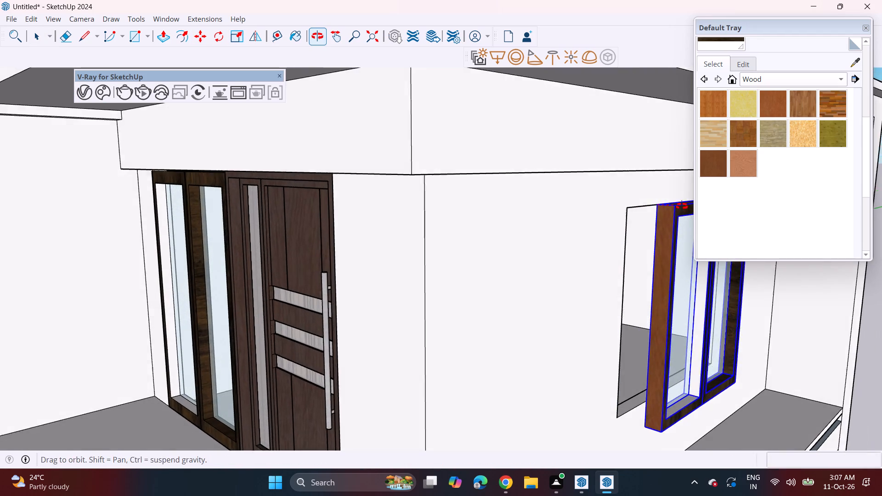
pyautogui.moveTo(682, 206); pyautogui.dragTo(682, 206, button='middle')
pyautogui.scroll(4, 670, 206)
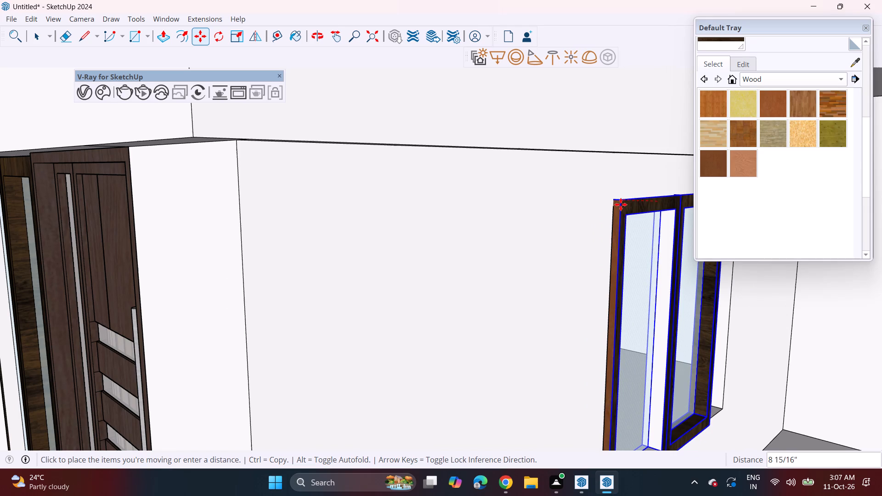
pyautogui.click(617, 204)
# Scale the window copy's height from its bottom edge by about 0.98 to meet the upper opening's sill.
pyautogui.moveTo(615, 230); pyautogui.dragTo(311, 177, button='middle')
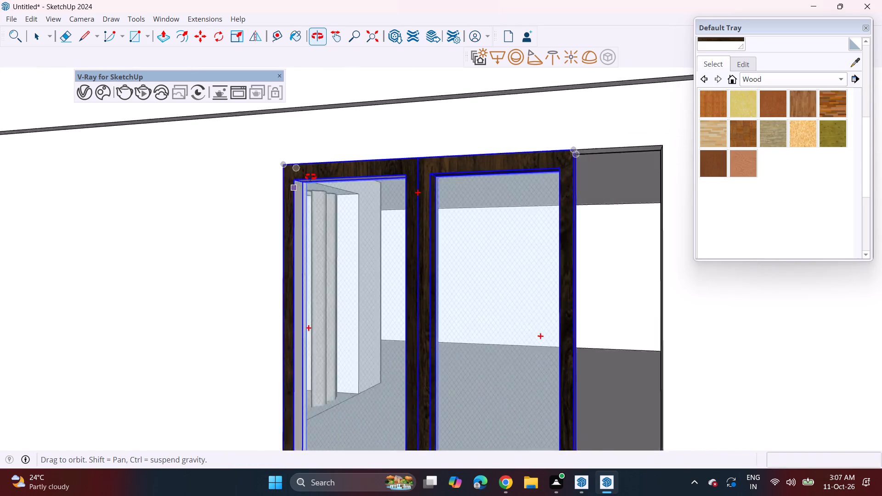
pyautogui.moveTo(311, 177); pyautogui.dragTo(295, 176, button='middle')
pyautogui.scroll(-5, 295, 176)
pyautogui.keyDown('shift'); pyautogui.moveTo(325, 311); pyautogui.dragTo(348, 282, button='middle'); pyautogui.keyUp('shift')
pyautogui.click(240, 34)
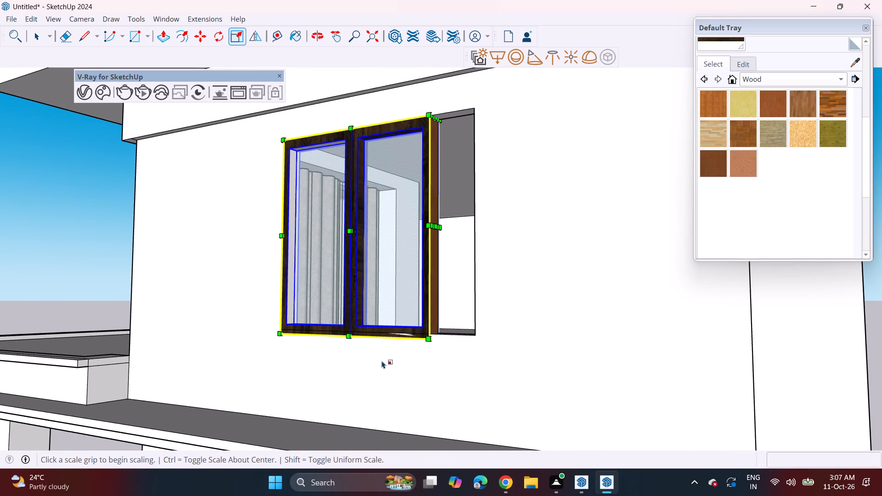
pyautogui.moveTo(372, 357); pyautogui.dragTo(369, 323, button='middle')
pyautogui.scroll(3, 360, 304)
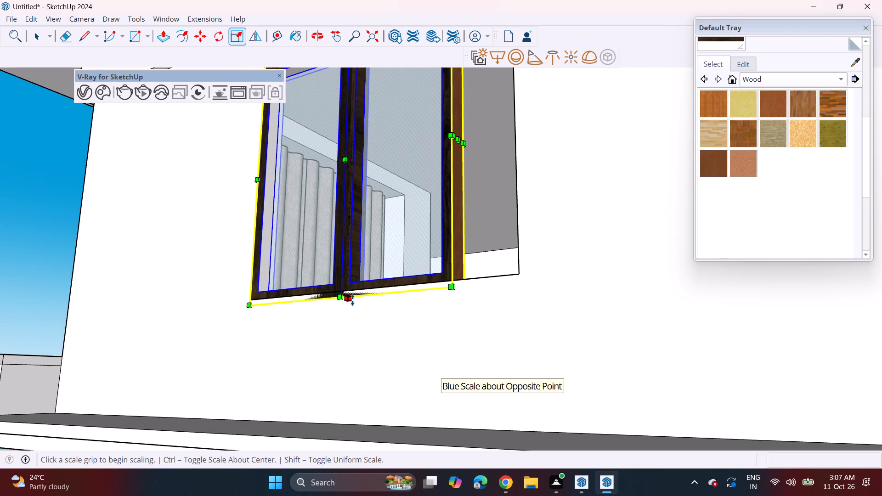
pyautogui.click(352, 300)
pyautogui.click(361, 286)
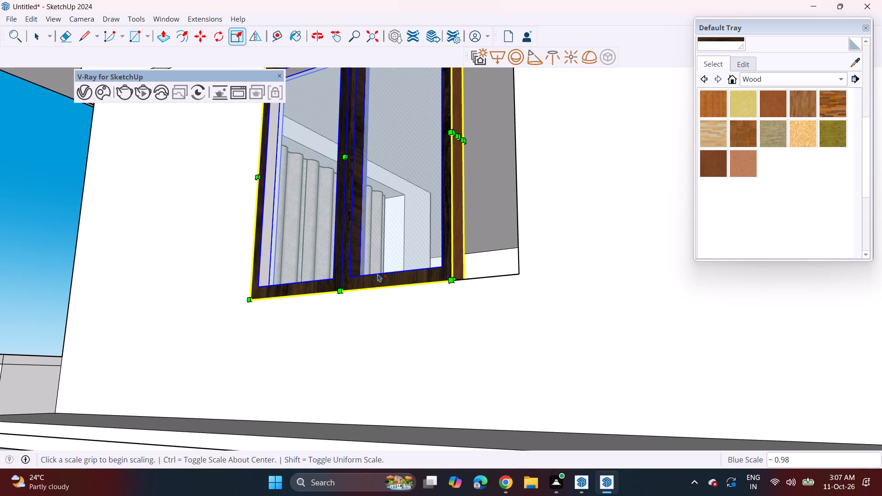
# Scale the window copy's width along the green axis by 1.24, 1.03 and 0.98 in turn to fill the upper opening.
pyautogui.moveTo(407, 240); pyautogui.dragTo(413, 265, button='middle')
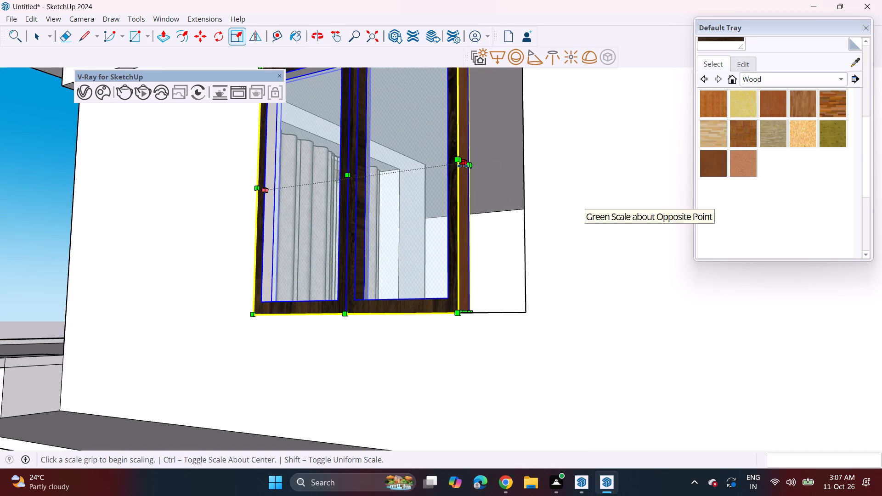
pyautogui.click(463, 166)
pyautogui.click(527, 189)
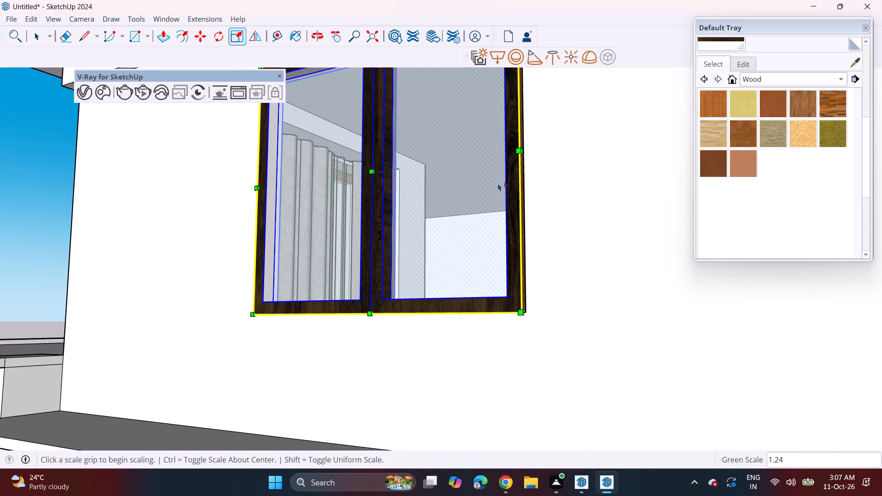
pyautogui.click(525, 153)
pyautogui.click(532, 153)
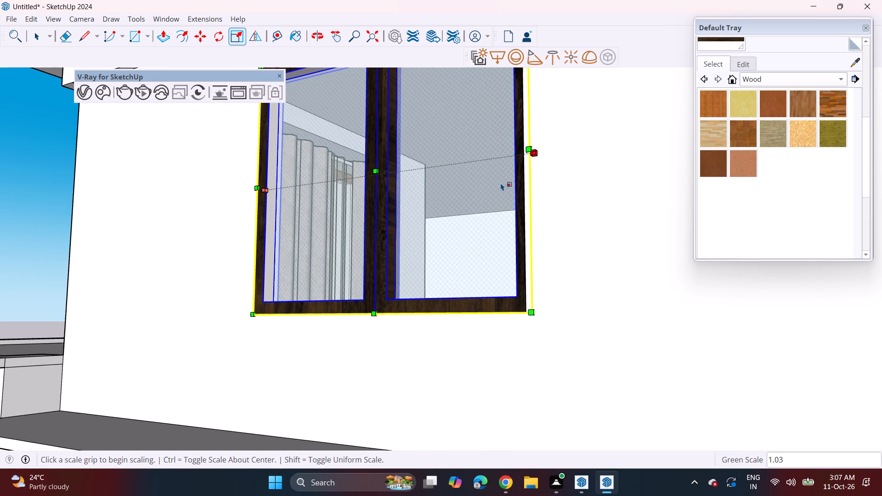
pyautogui.scroll(-6, 464, 214)
pyautogui.scroll(8, 502, 186)
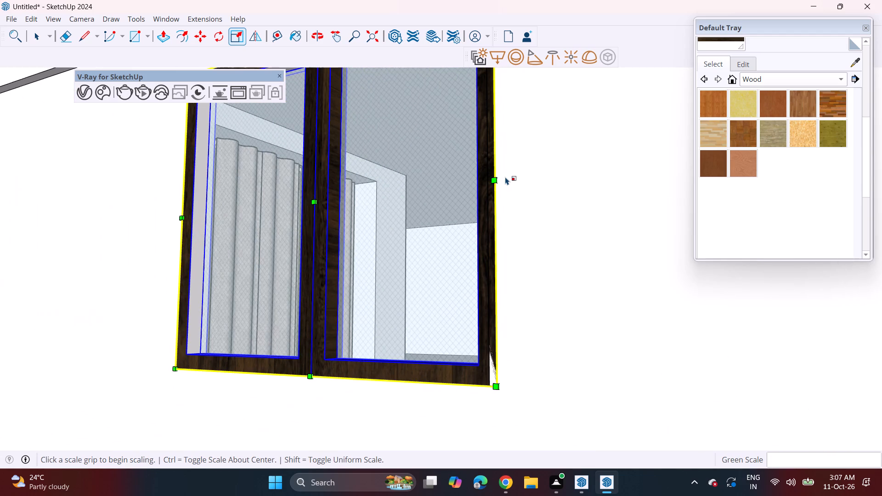
pyautogui.click(499, 186)
pyautogui.click(493, 192)
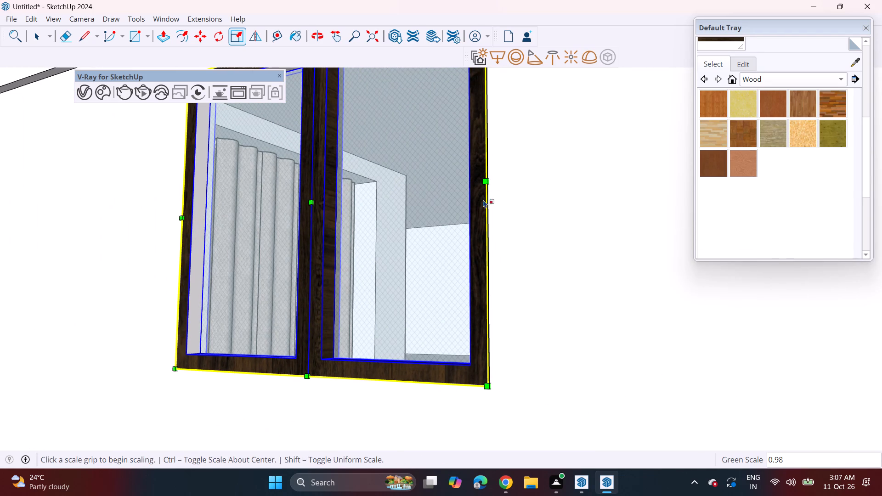
pyautogui.scroll(-16, 482, 201)
pyautogui.moveTo(404, 299); pyautogui.dragTo(481, 298, button='middle')
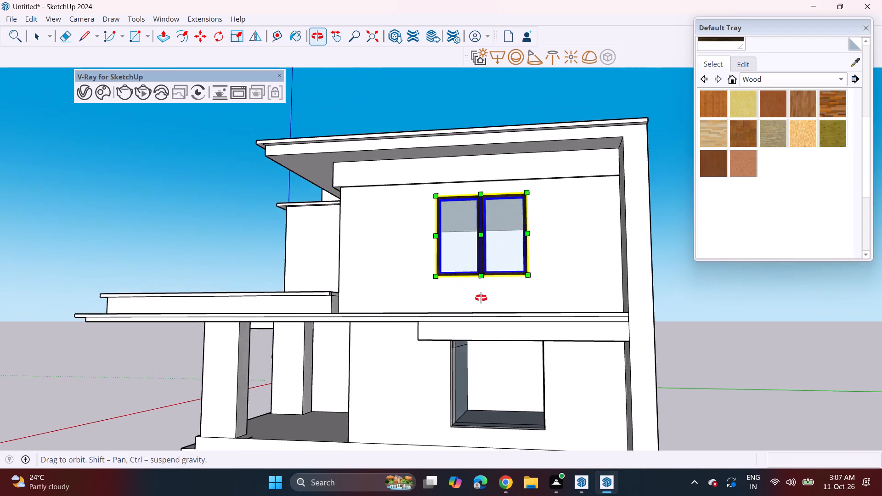
pyautogui.moveTo(481, 298); pyautogui.dragTo(486, 296, button='middle')
pyautogui.press('space')
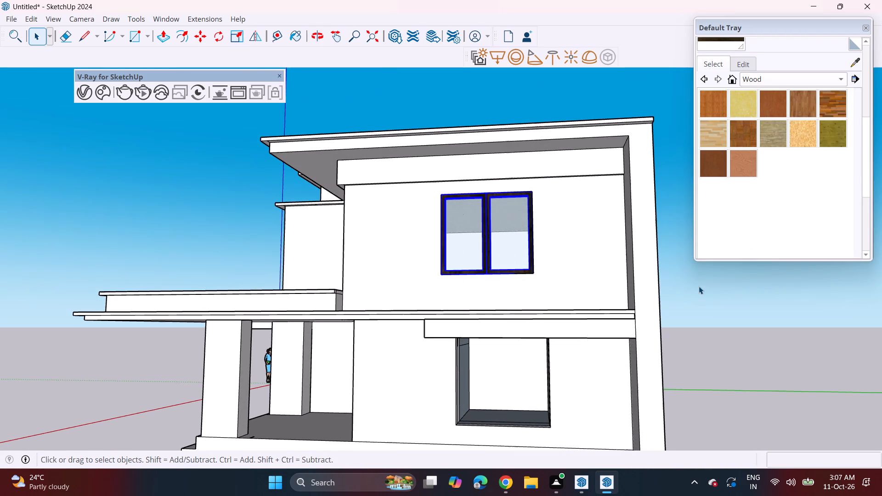
pyautogui.click(699, 292)
# Copy the fitted upper side window 11' 6" down to the bottom corner of the ground-floor side opening.
pyautogui.moveTo(481, 267); pyautogui.dragTo(562, 282, button='middle')
pyautogui.scroll(2, 558, 266)
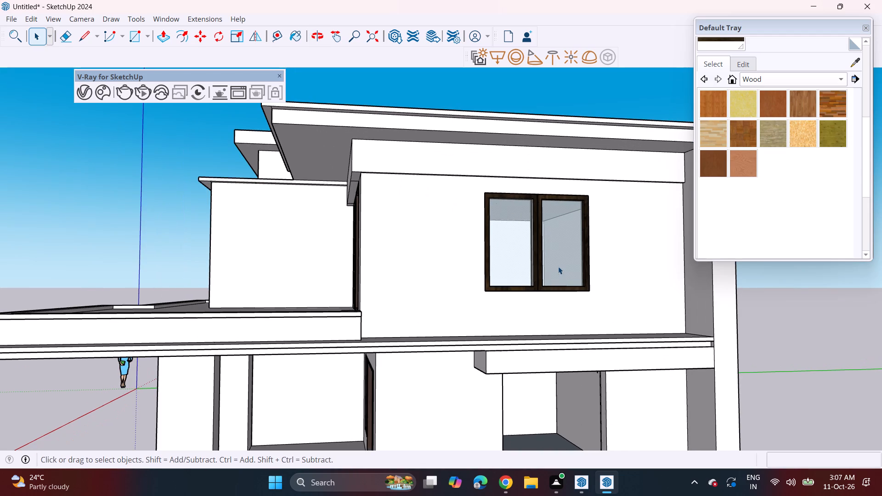
pyautogui.click(559, 265)
pyautogui.press('m')
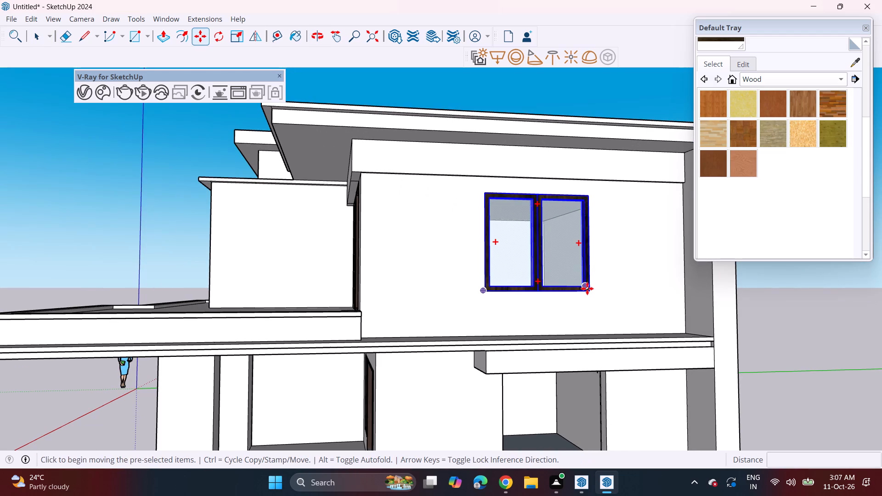
pyautogui.click(590, 293)
pyautogui.keyDown('shift'); pyautogui.moveTo(611, 388); pyautogui.dragTo(561, 273, button='middle'); pyautogui.keyUp('shift')
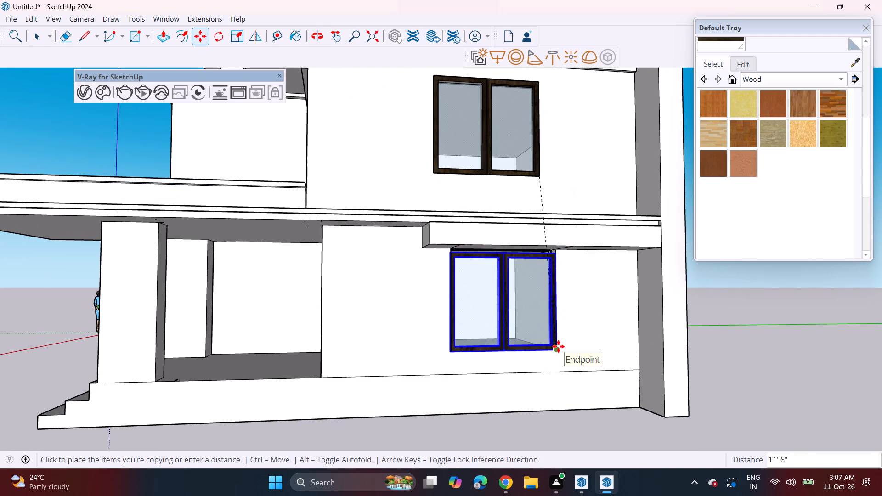
pyautogui.click(558, 346)
# Scale the lower window copy's height from its top edge by about 1.04 to reach the underside of the sunshade.
pyautogui.scroll(9, 497, 256)
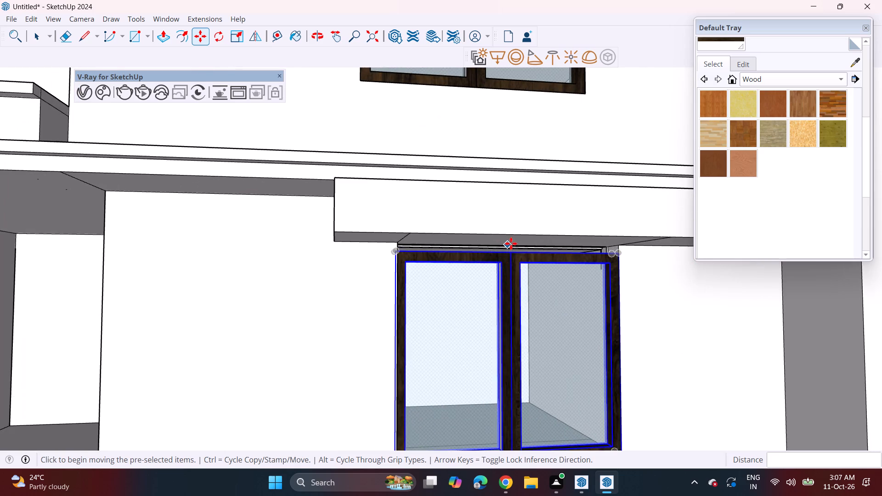
pyautogui.moveTo(511, 243); pyautogui.dragTo(510, 216, button='middle')
pyautogui.scroll(6, 509, 215)
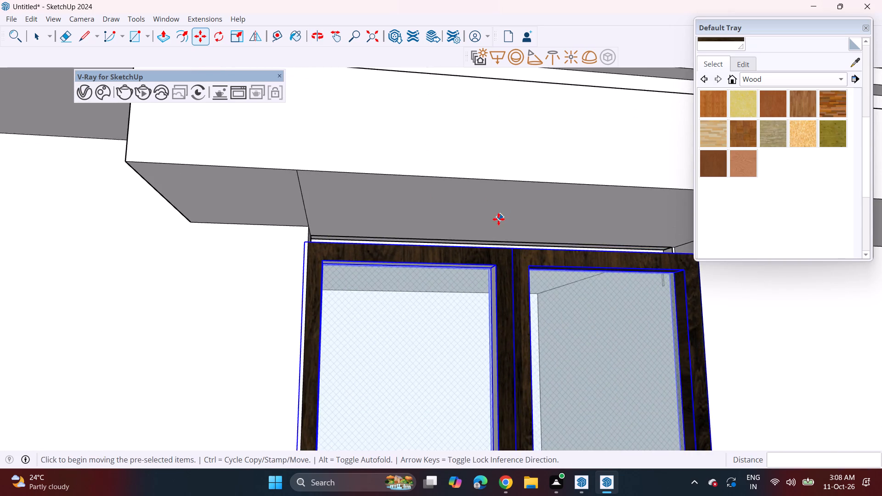
pyautogui.scroll(1, 498, 219)
pyautogui.moveTo(496, 222); pyautogui.dragTo(497, 241, button='middle')
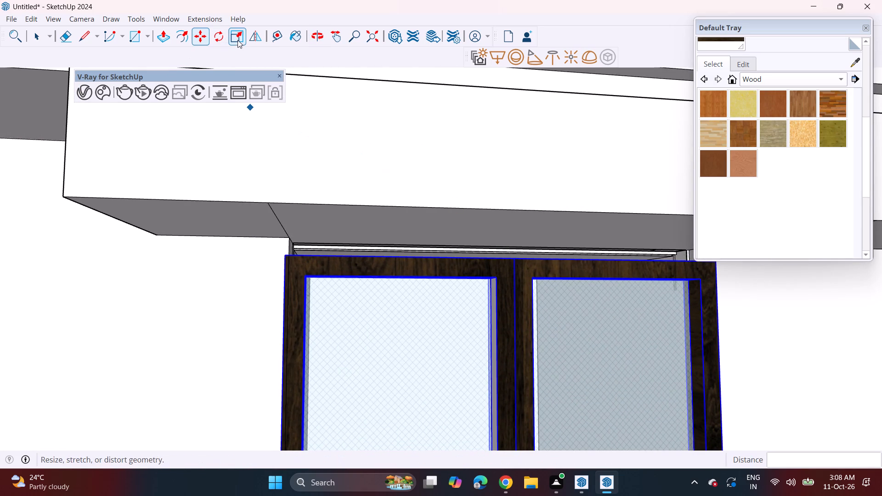
pyautogui.click(237, 40)
pyautogui.moveTo(473, 248); pyautogui.dragTo(554, 256, button='middle')
pyautogui.scroll(3, 554, 259)
pyautogui.click(545, 265)
pyautogui.click(549, 235)
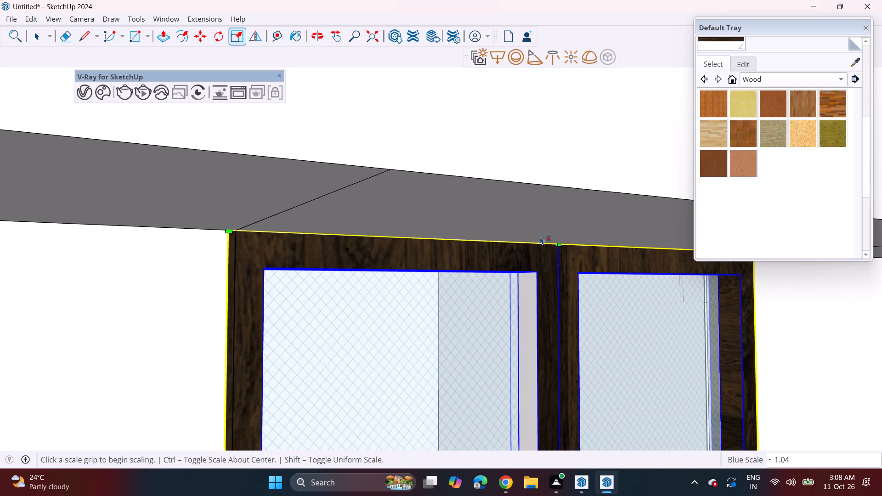
pyautogui.scroll(-20, 540, 237)
pyautogui.scroll(-5, 540, 237)
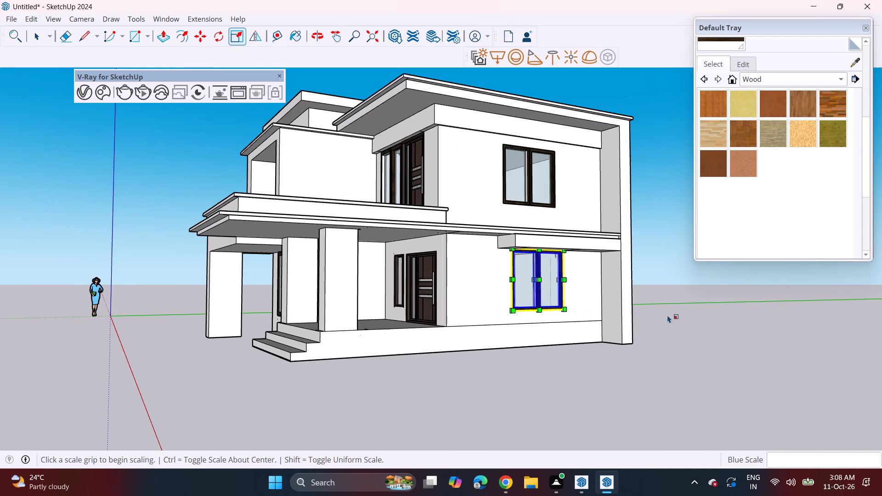
pyautogui.press('space')
pyautogui.click(675, 284)
# Erase the two stray edges across the underside of the sunshade above the lower side window.
pyautogui.moveTo(513, 321); pyautogui.dragTo(568, 329, button='middle')
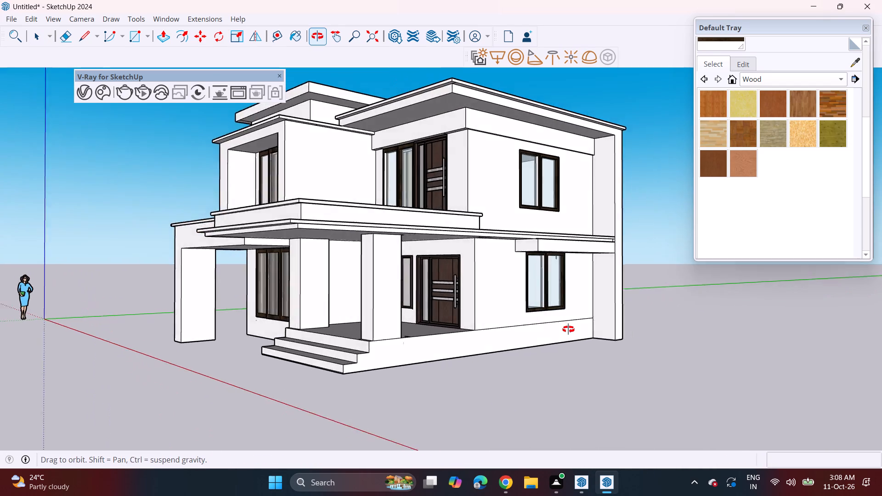
pyautogui.moveTo(568, 329); pyautogui.dragTo(675, 315, button='middle')
pyautogui.scroll(7, 554, 281)
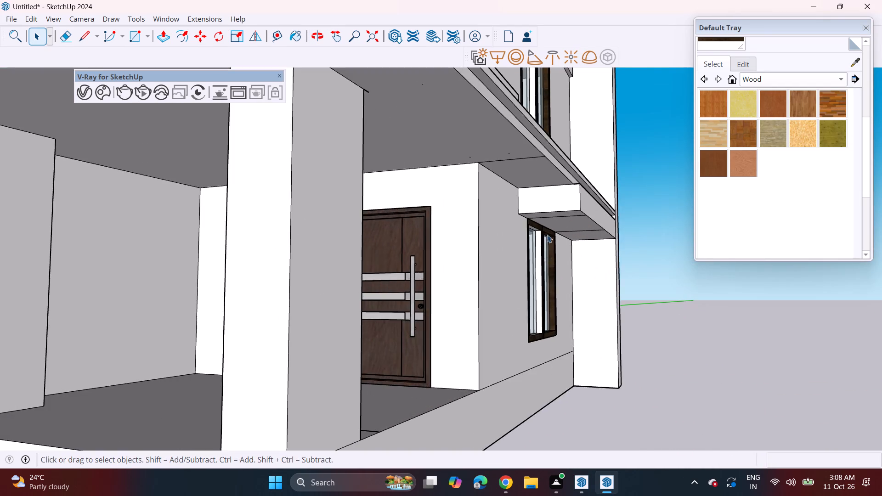
pyautogui.scroll(6, 546, 226)
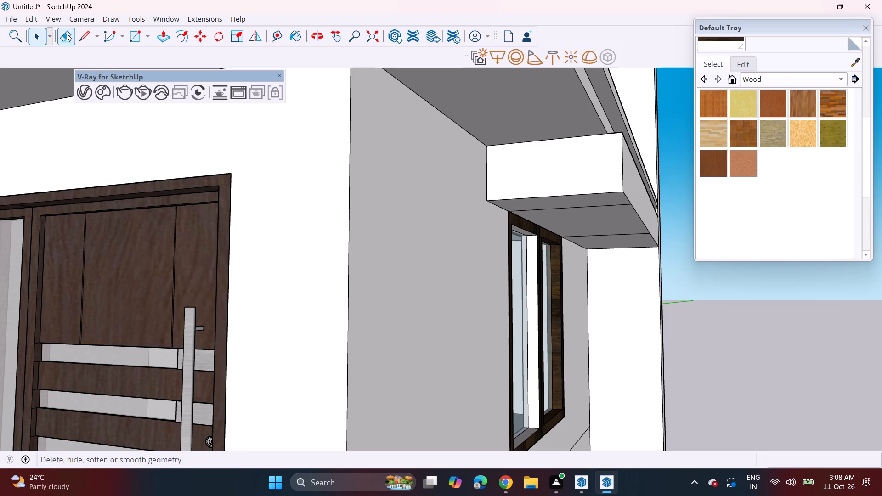
pyautogui.click(67, 34)
pyautogui.click(591, 205)
pyautogui.click(595, 233)
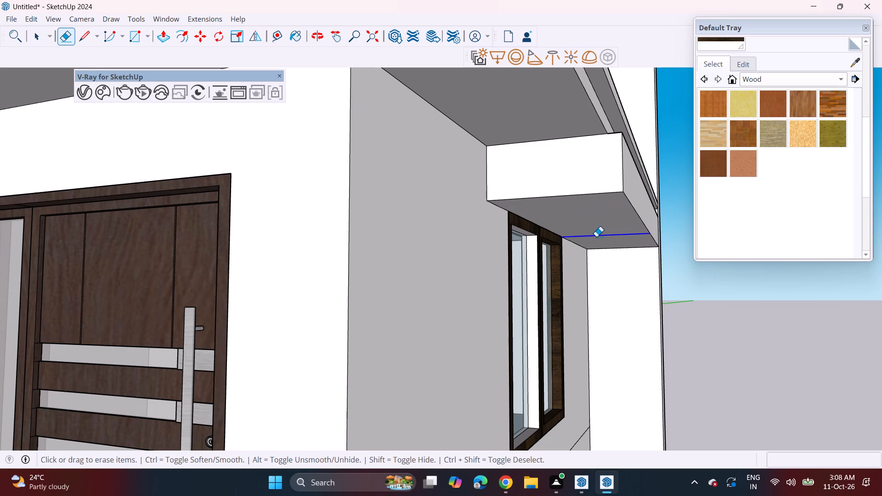
# Examine the villa's exterior from the front, the side-wall corner and below to check the fitted doors and windows.
pyautogui.scroll(-9, 584, 231)
pyautogui.keyDown('shift'); pyautogui.moveTo(561, 250); pyautogui.dragTo(569, 301, button='middle'); pyautogui.keyUp('shift')
pyautogui.scroll(-5, 566, 288)
pyautogui.moveTo(563, 294); pyautogui.dragTo(560, 308, button='middle')
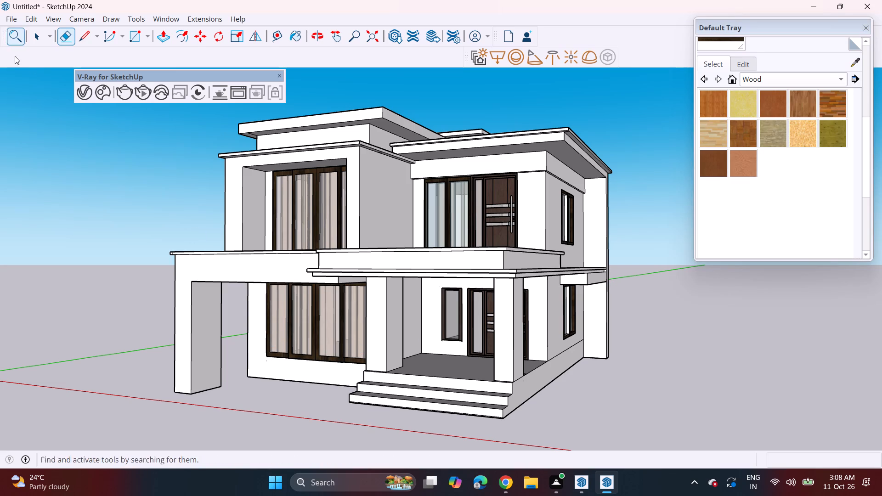
pyautogui.moveTo(258, 384); pyautogui.dragTo(385, 387, button='middle')
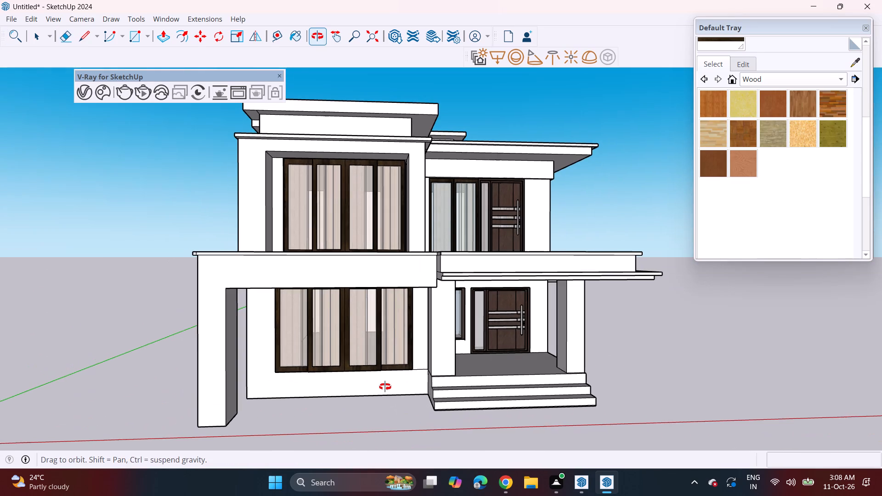
pyautogui.moveTo(385, 387); pyautogui.dragTo(301, 369, button='middle')
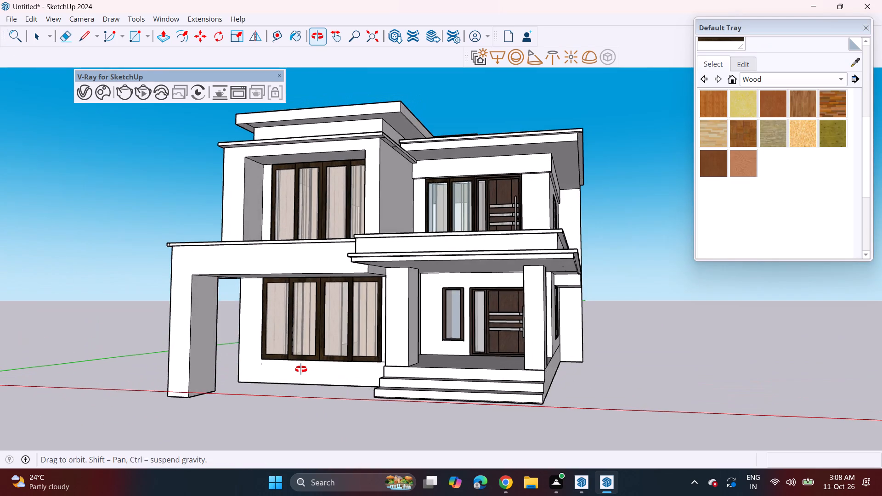
pyautogui.moveTo(301, 369); pyautogui.dragTo(279, 361, button='middle')
pyautogui.scroll(-3, 283, 354)
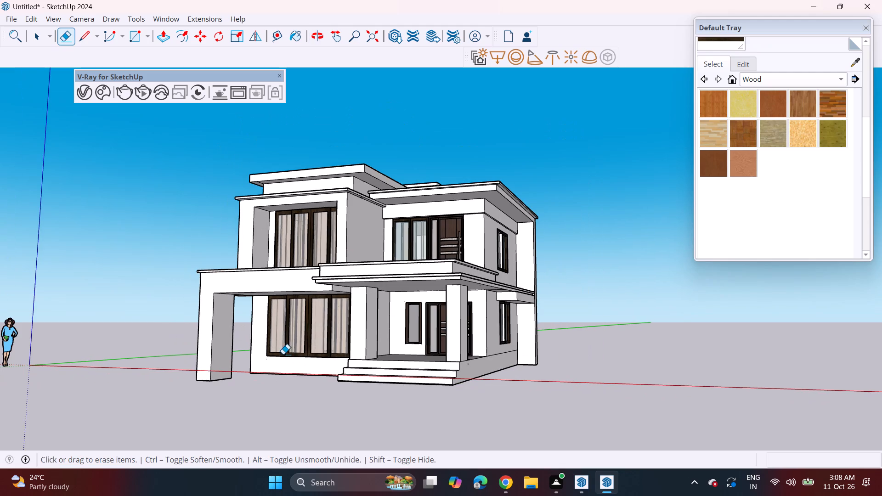
pyautogui.keyDown('shift'); pyautogui.moveTo(296, 404); pyautogui.dragTo(406, 272, button='middle'); pyautogui.keyUp('shift')
pyautogui.moveTo(418, 288); pyautogui.dragTo(469, 190, button='middle')
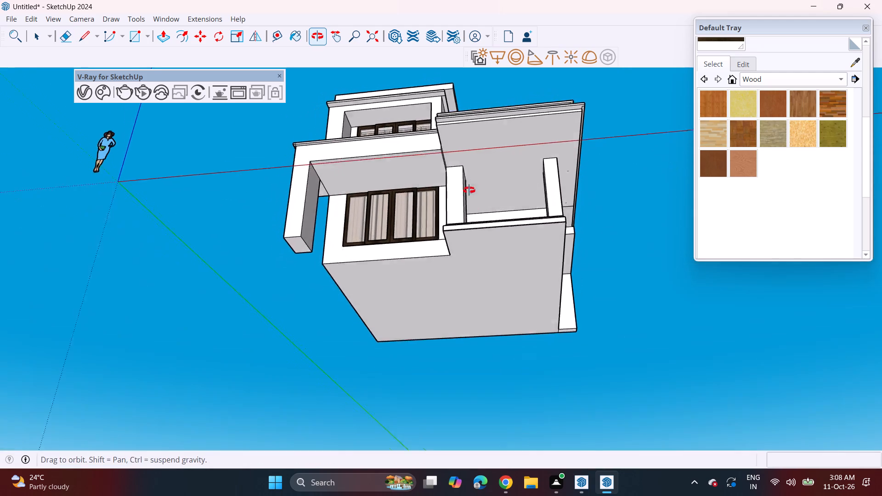
# Draw a vertical rotated rectangle along the villa's rear bottom edge, 35' 9 1/8" wide and dropping about 4' 7 3/8".
pyautogui.moveTo(469, 190); pyautogui.dragTo(474, 181, button='middle')
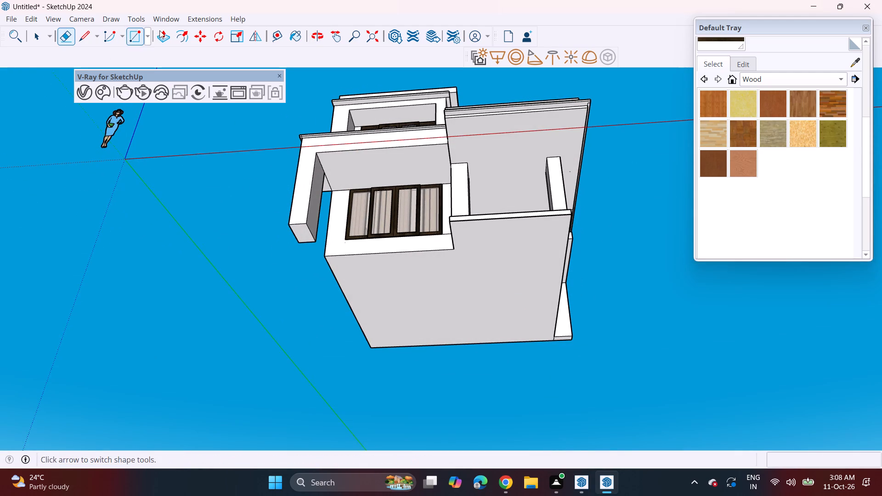
pyautogui.click(148, 39)
pyautogui.click(149, 62)
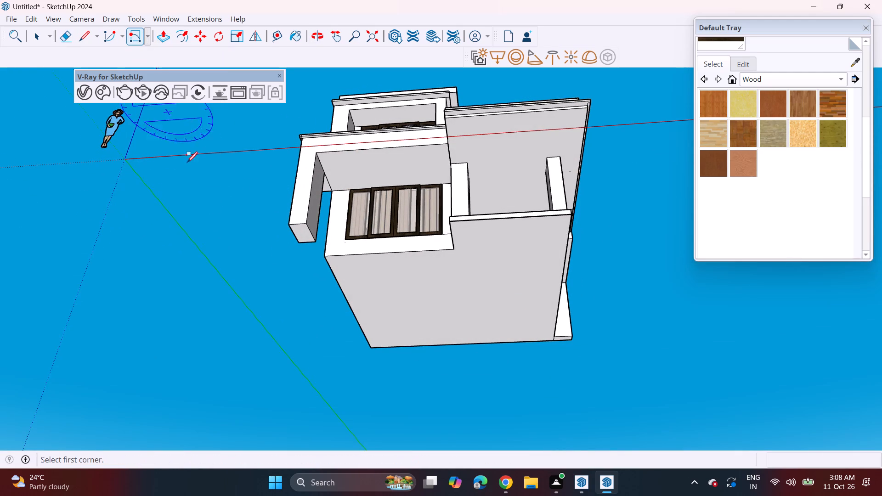
pyautogui.click(371, 345)
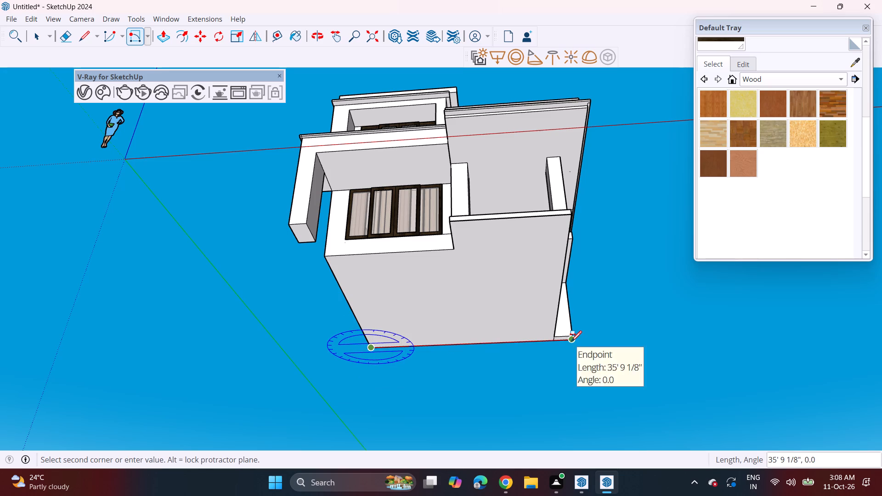
pyautogui.click(571, 341)
pyautogui.moveTo(569, 355); pyautogui.dragTo(226, 422, button='middle')
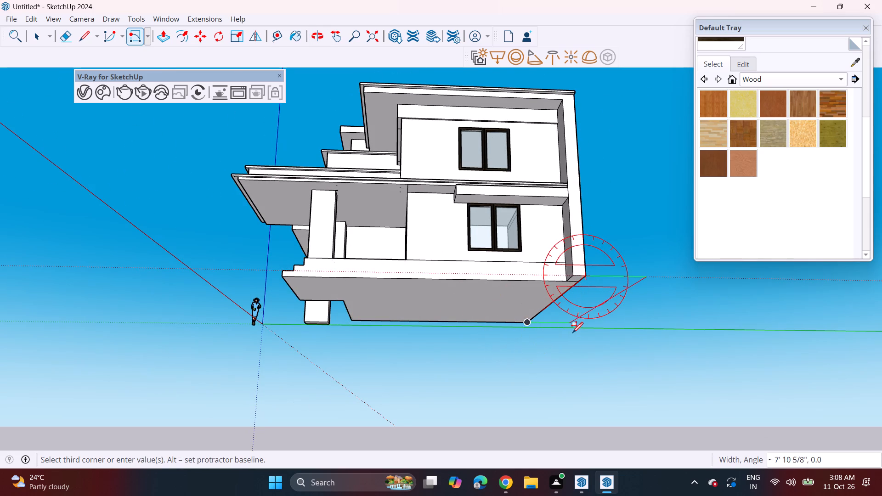
pyautogui.click(576, 313)
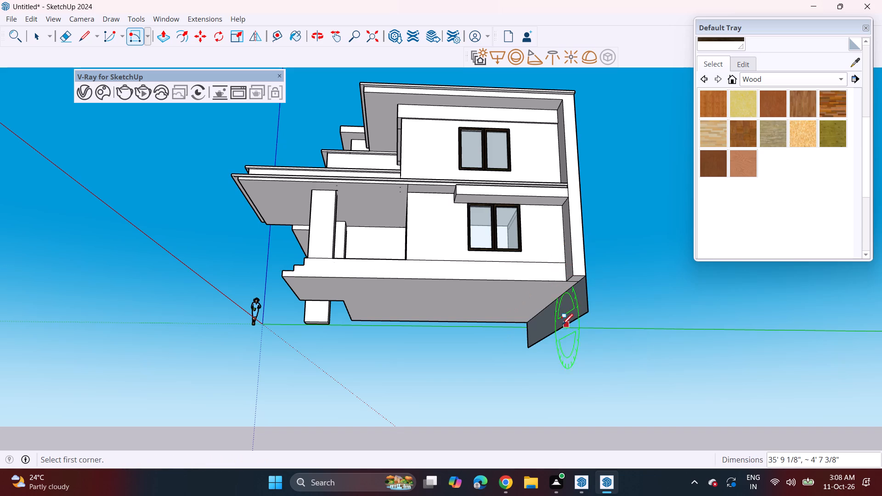
# Extrude the vertical rectangle forward beneath the villa to form a ground block extending well beyond the front steps.
pyautogui.moveTo(560, 325); pyautogui.dragTo(630, 344, button='middle')
pyautogui.scroll(3, 609, 333)
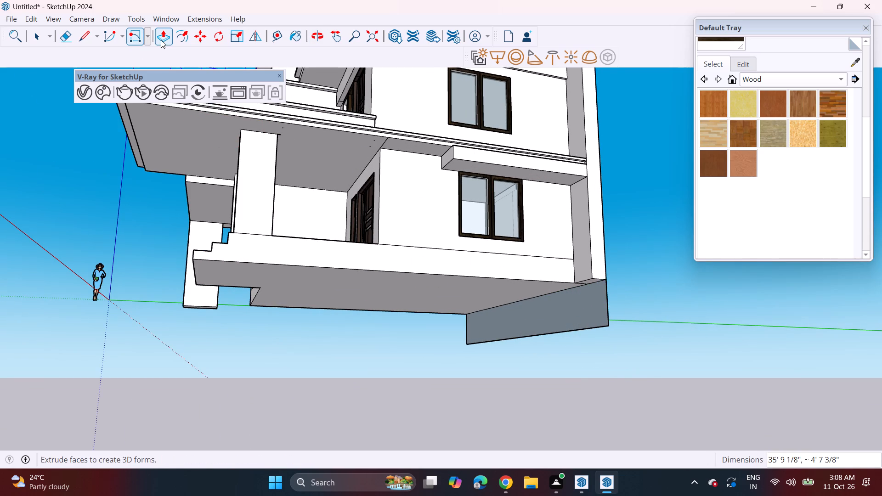
pyautogui.click(161, 40)
pyautogui.click(584, 321)
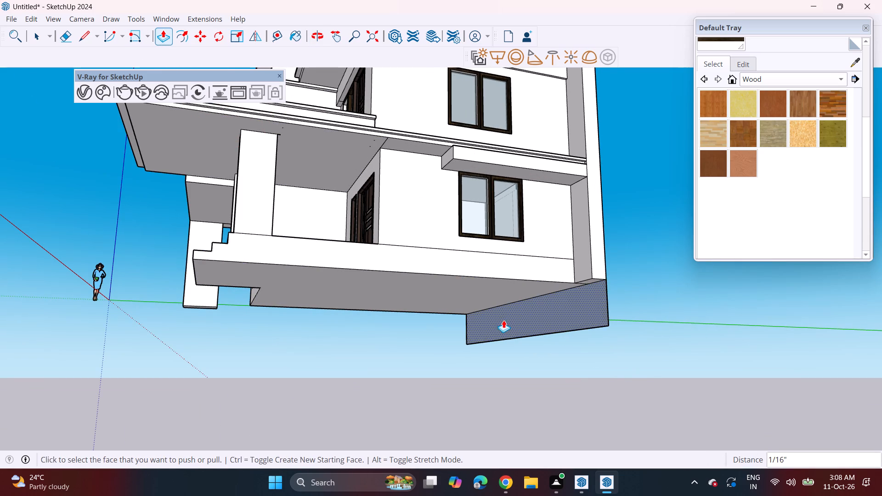
pyautogui.click(503, 320)
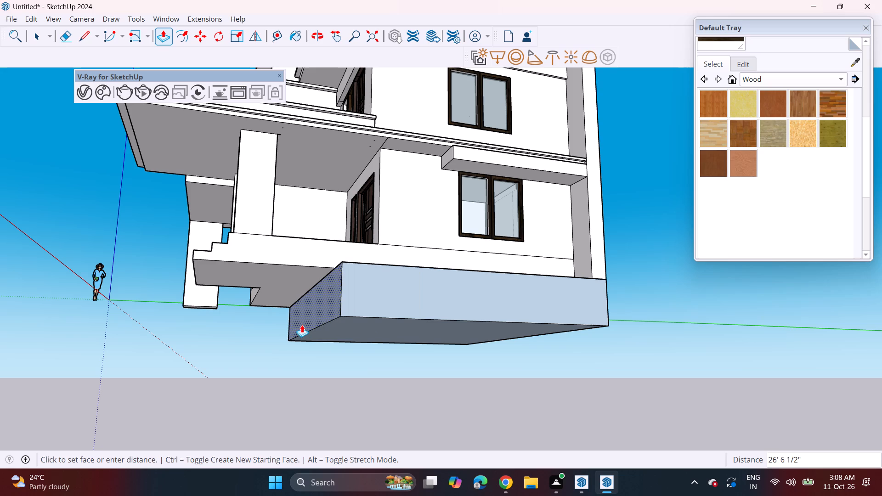
pyautogui.moveTo(290, 323); pyautogui.dragTo(421, 356, button='middle')
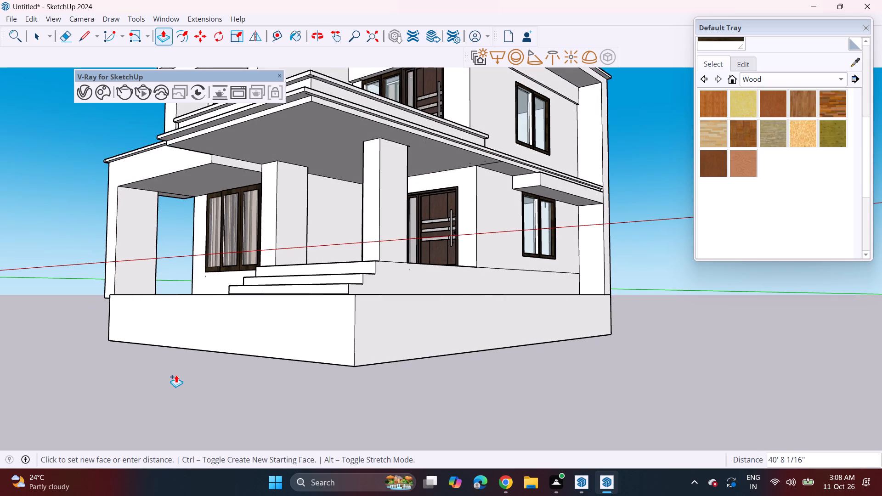
pyautogui.scroll(-8, 176, 375)
pyautogui.keyDown('shift'); pyautogui.moveTo(177, 377); pyautogui.dragTo(447, 271, button='middle'); pyautogui.keyUp('shift')
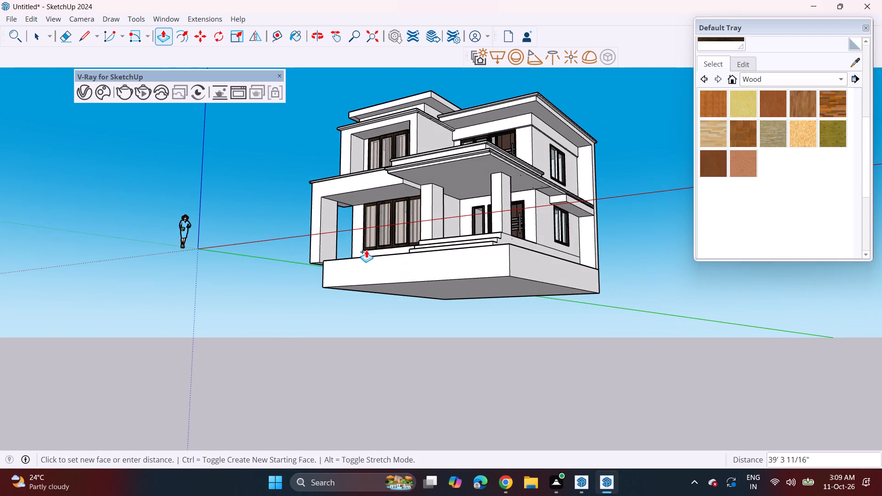
pyautogui.click(241, 203)
# Push the ground block's underside up about 3' 6 9/16" to make it a thin slab.
pyautogui.moveTo(270, 237); pyautogui.dragTo(327, 251, button='middle')
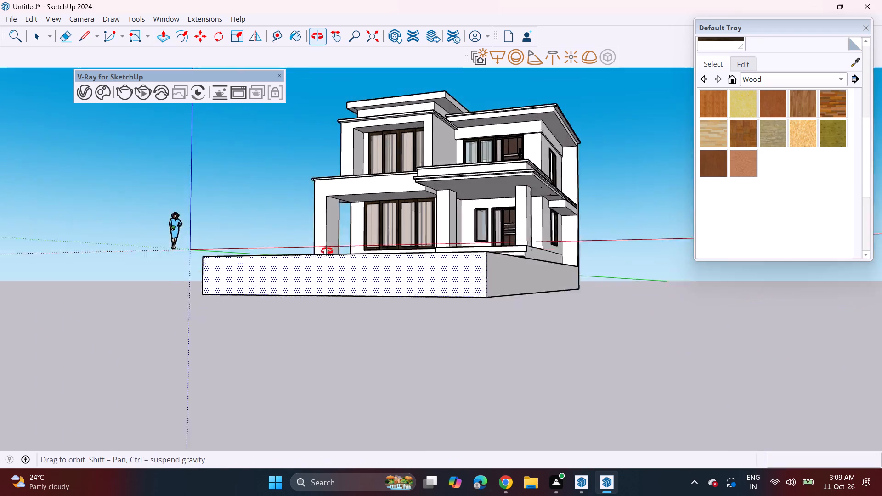
pyautogui.moveTo(327, 251); pyautogui.dragTo(333, 234, button='middle')
pyautogui.click(415, 271)
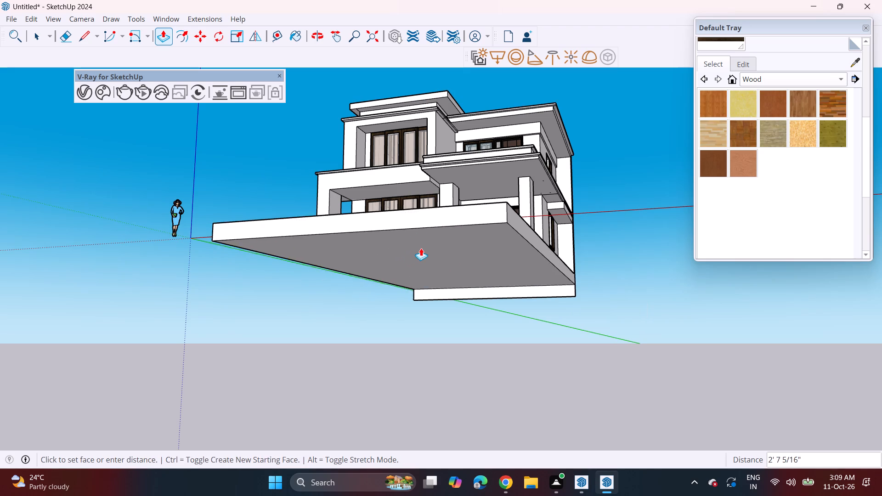
pyautogui.click(422, 244)
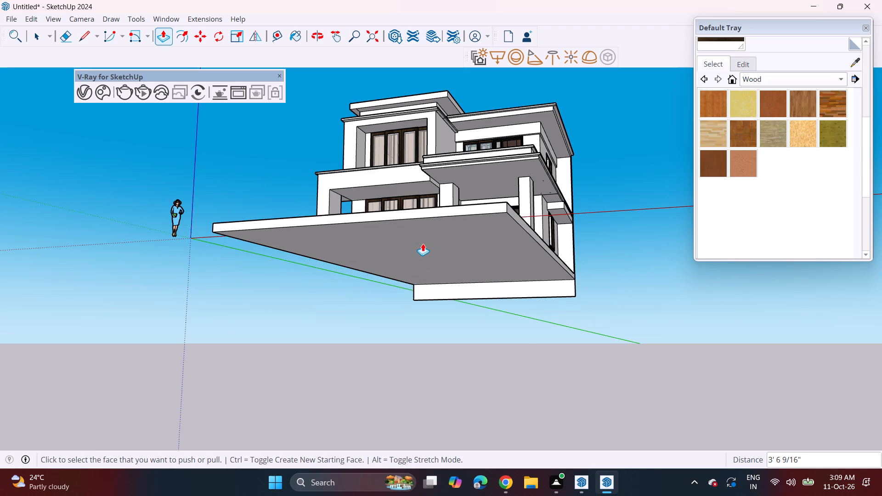
# Erase the leftover rectangle's bottom and side edges hanging below the slab's rear edge.
pyautogui.moveTo(526, 327); pyautogui.dragTo(232, 287, button='middle')
pyautogui.moveTo(573, 279); pyautogui.dragTo(398, 290, button='middle')
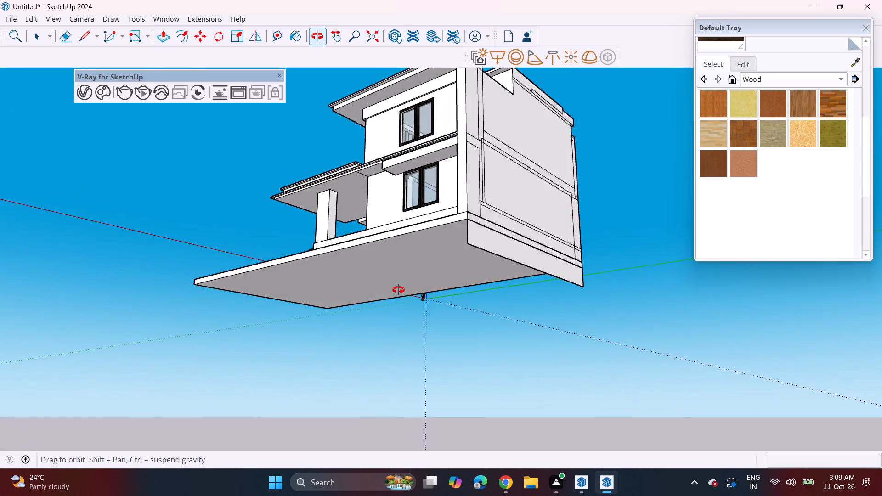
pyautogui.moveTo(398, 290); pyautogui.dragTo(611, 344, button='middle')
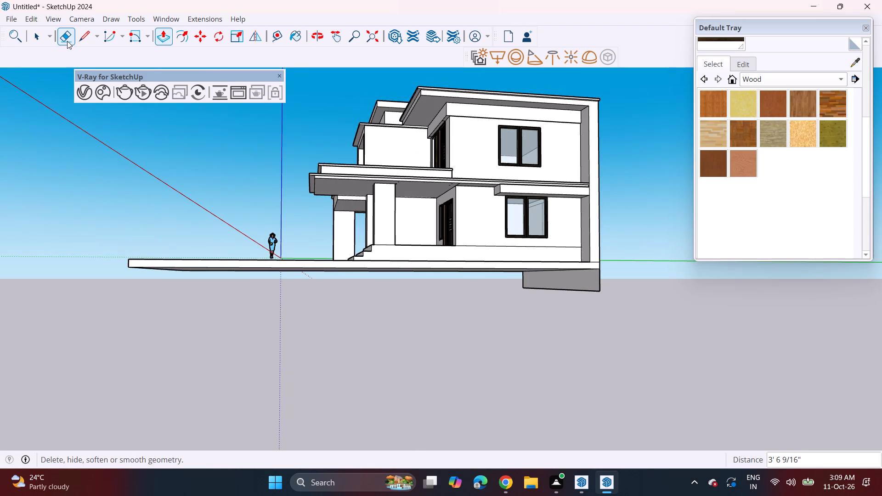
pyautogui.click(67, 41)
pyautogui.click(566, 291)
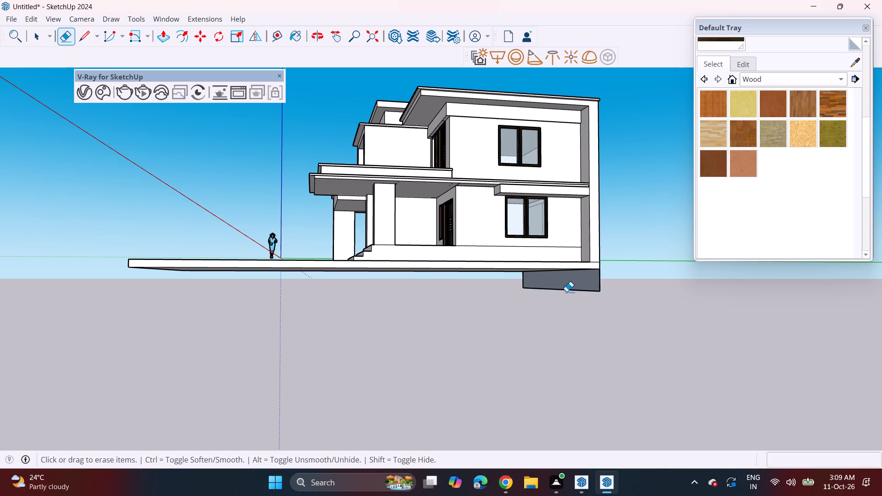
pyautogui.moveTo(532, 287); pyautogui.dragTo(534, 293)
pyautogui.moveTo(599, 290); pyautogui.dragTo(611, 286)
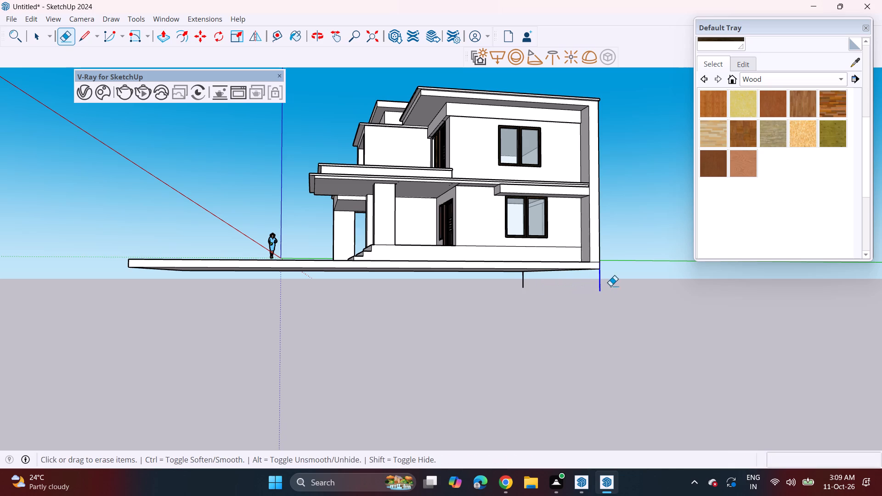
pyautogui.moveTo(519, 286); pyautogui.dragTo(525, 283)
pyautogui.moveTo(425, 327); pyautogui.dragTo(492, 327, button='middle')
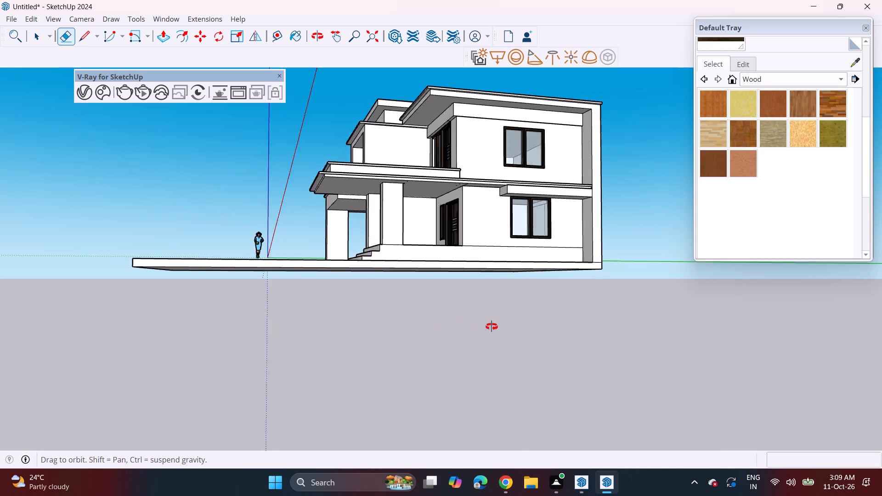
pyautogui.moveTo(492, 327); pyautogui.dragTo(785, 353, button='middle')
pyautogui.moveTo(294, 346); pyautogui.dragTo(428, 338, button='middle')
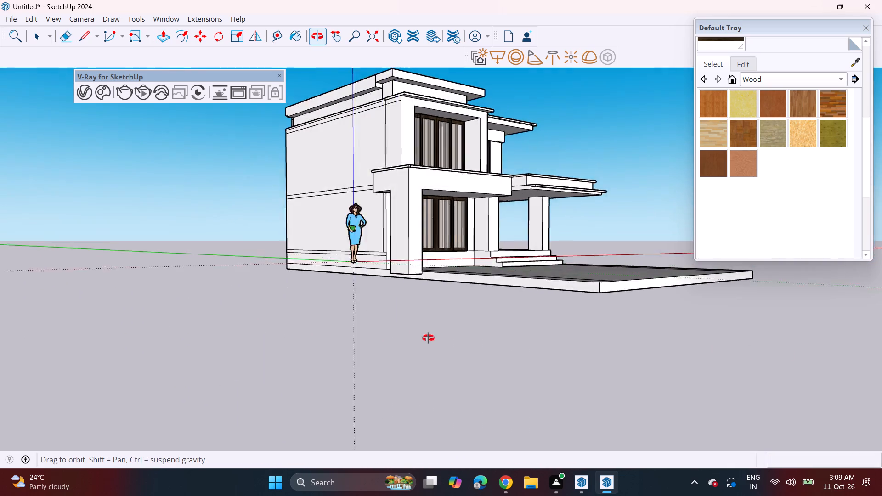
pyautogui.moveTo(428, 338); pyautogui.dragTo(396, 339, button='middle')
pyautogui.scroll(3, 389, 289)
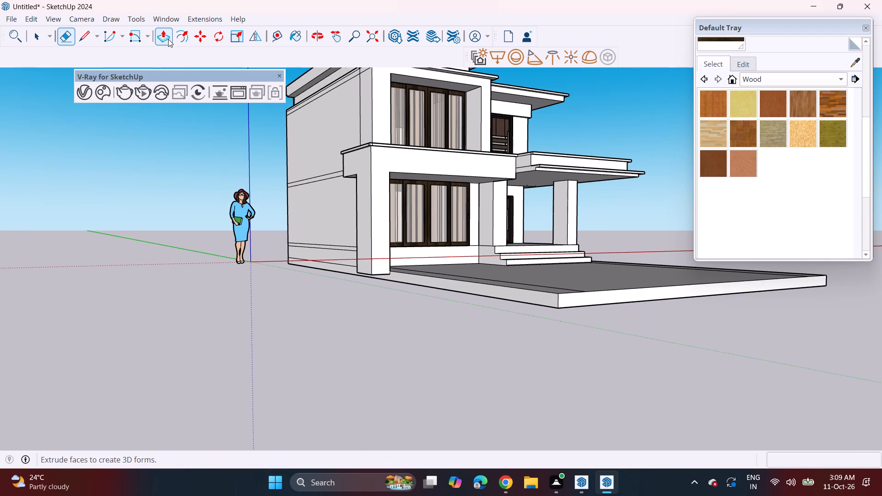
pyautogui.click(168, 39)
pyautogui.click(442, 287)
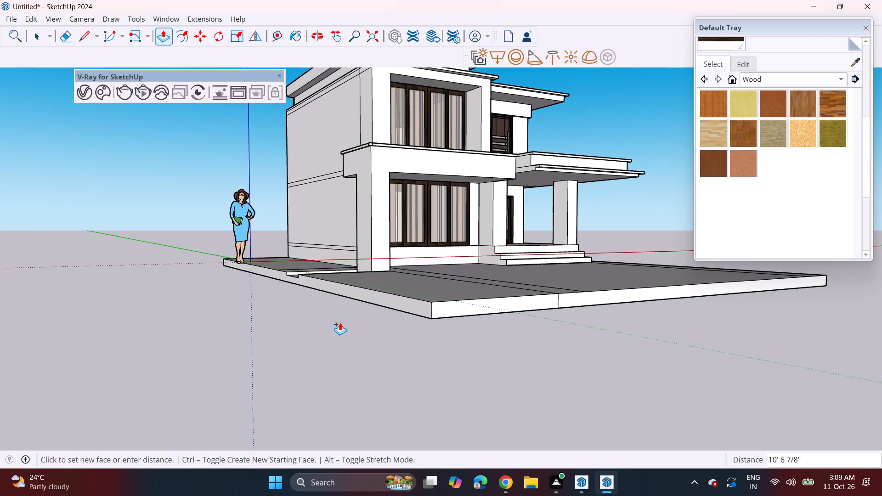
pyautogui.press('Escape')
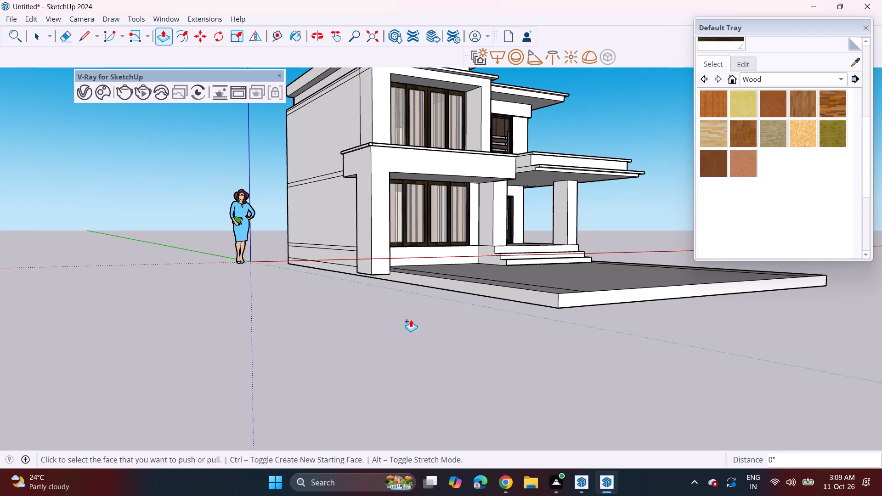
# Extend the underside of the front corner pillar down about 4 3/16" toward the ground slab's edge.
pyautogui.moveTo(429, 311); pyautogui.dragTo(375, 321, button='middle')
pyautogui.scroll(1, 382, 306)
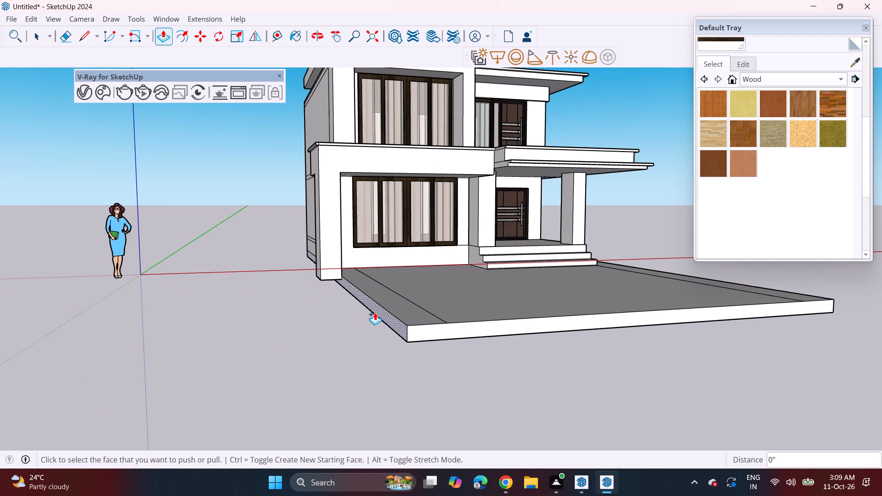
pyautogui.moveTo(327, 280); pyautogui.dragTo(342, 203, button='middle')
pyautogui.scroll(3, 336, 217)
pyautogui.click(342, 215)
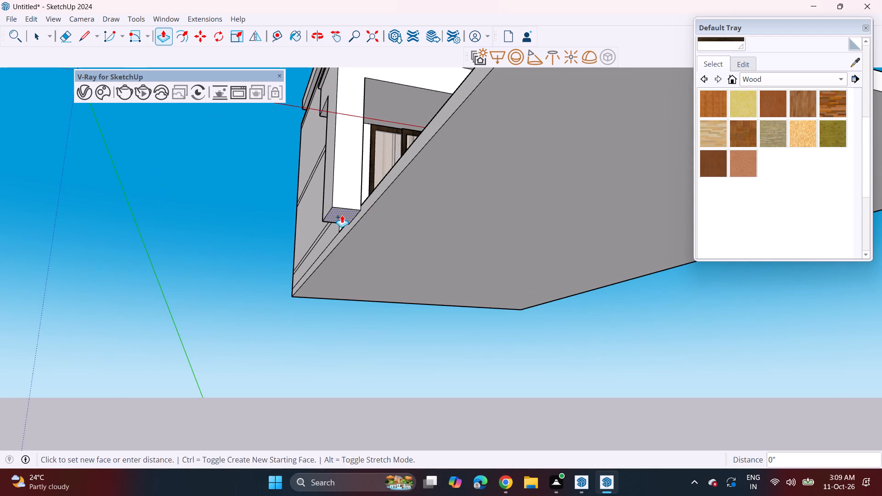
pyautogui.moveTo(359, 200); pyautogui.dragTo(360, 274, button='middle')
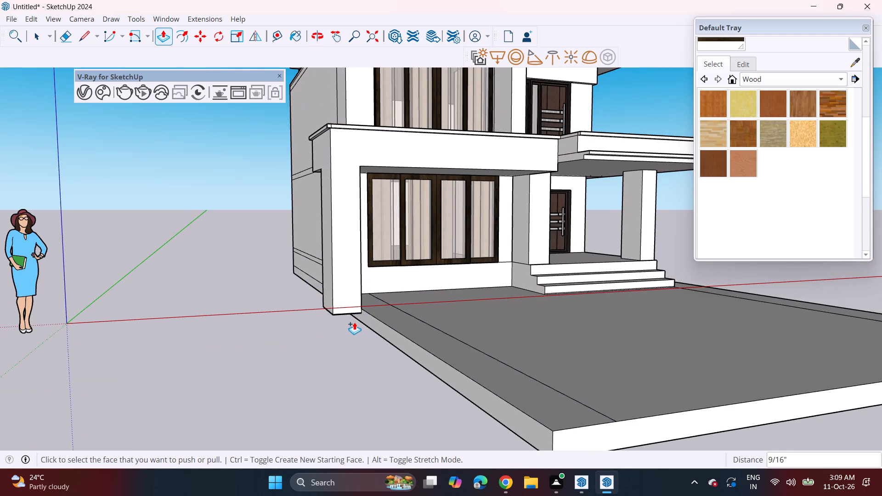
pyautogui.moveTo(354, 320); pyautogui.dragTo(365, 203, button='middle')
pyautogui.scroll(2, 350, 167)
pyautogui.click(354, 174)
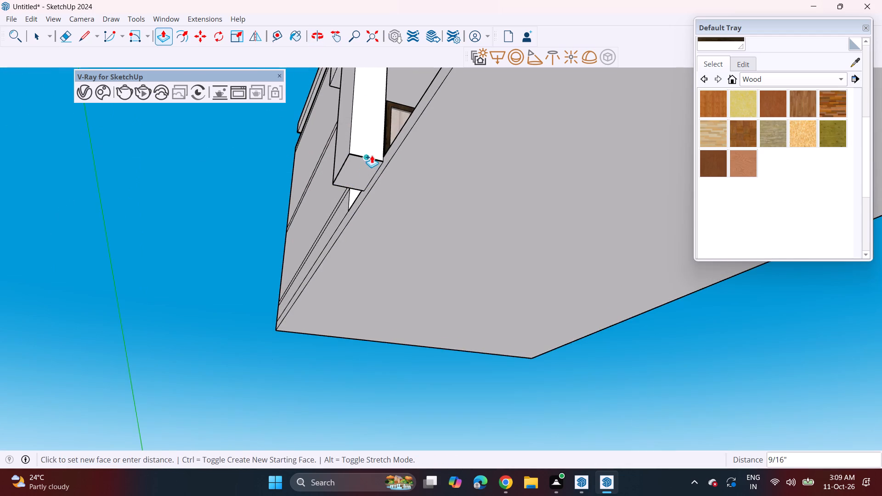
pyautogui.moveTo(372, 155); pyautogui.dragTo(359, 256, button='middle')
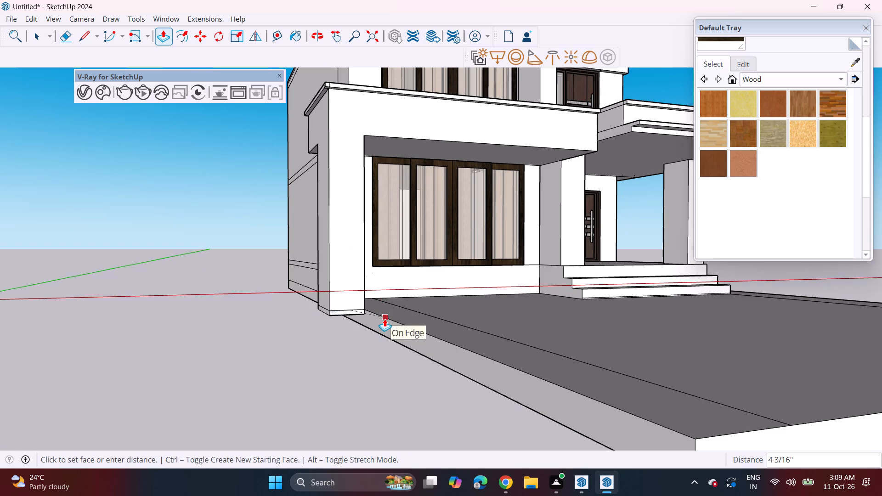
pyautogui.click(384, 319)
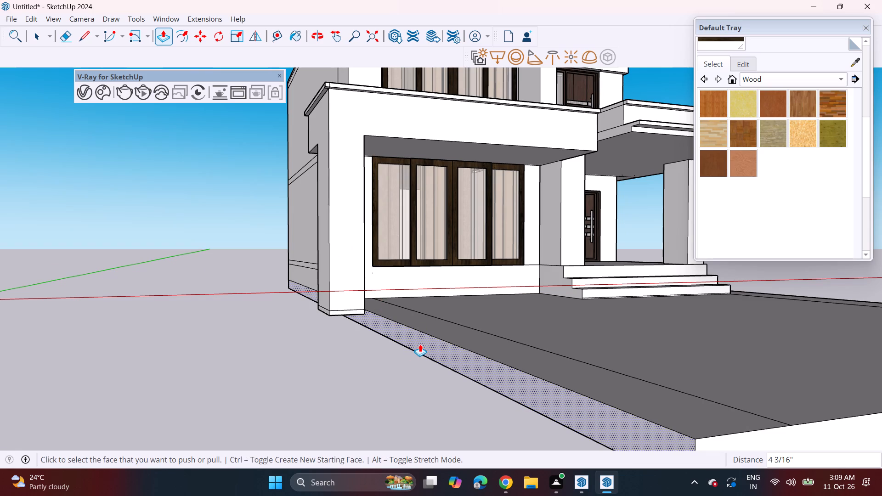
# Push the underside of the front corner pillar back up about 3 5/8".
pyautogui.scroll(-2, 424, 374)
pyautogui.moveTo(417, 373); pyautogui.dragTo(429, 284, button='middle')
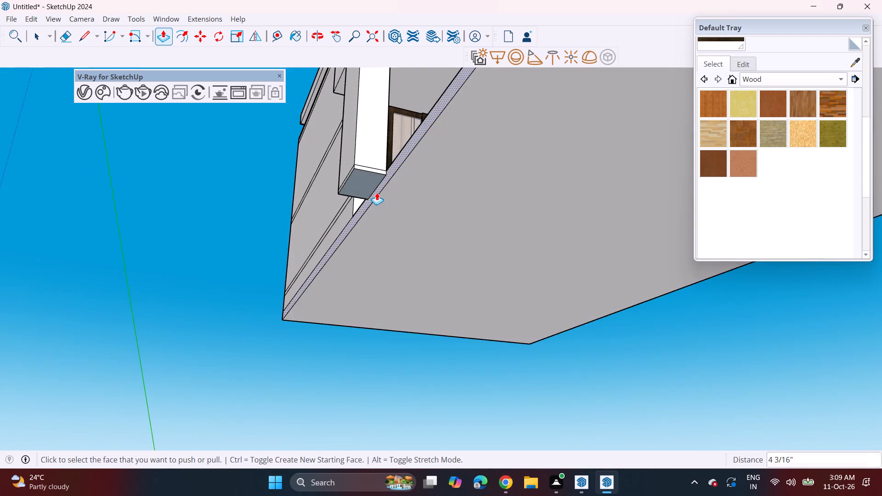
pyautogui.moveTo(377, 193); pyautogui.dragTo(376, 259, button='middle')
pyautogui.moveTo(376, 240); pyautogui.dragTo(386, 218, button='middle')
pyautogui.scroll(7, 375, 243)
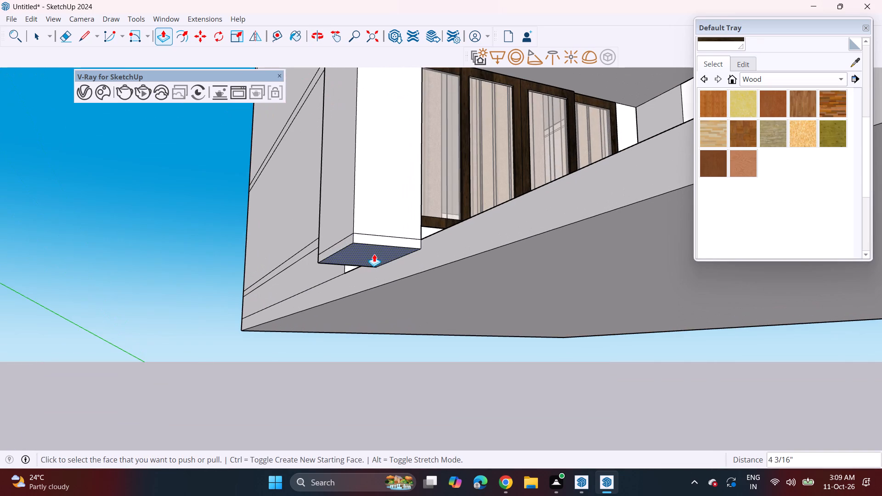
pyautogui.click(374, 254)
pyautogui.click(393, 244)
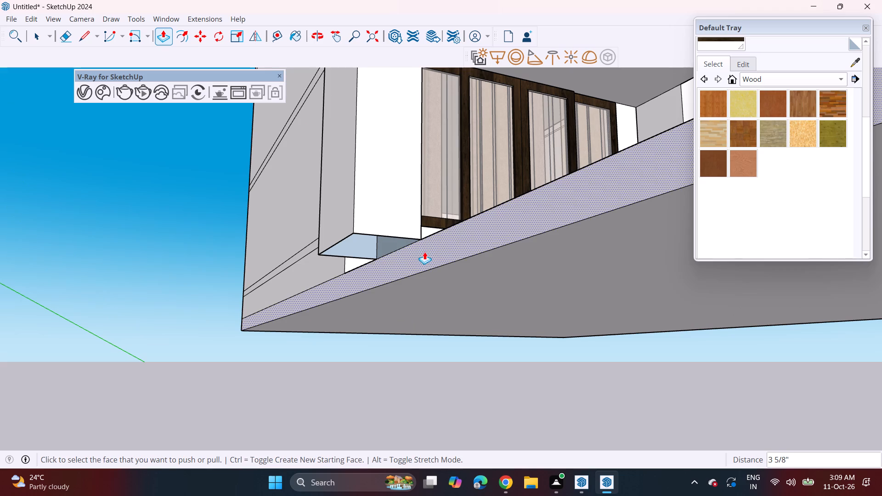
# Extend the ground slab's side face outward about 11' 8 13/16" past the front corner pillar.
pyautogui.moveTo(443, 230); pyautogui.dragTo(435, 257, button='middle')
pyautogui.scroll(-2, 430, 274)
pyautogui.click(449, 291)
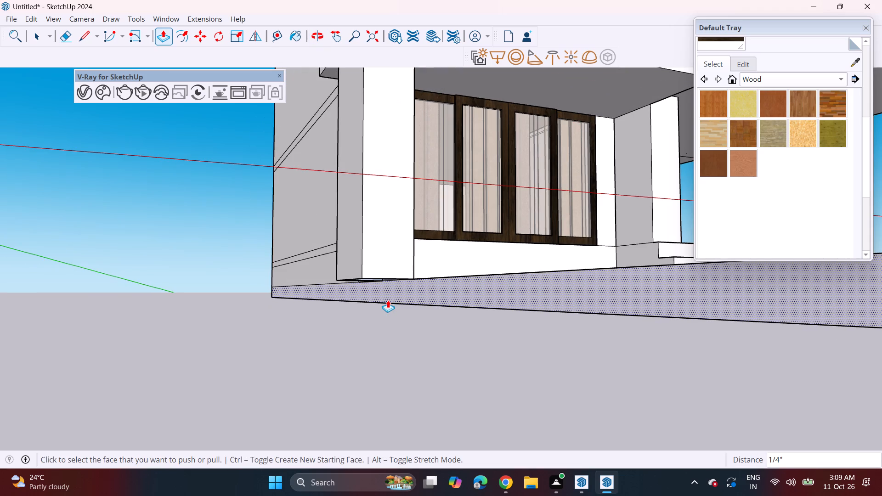
pyautogui.scroll(-12, 392, 299)
pyautogui.moveTo(430, 281); pyautogui.dragTo(430, 311, button='middle')
pyautogui.scroll(3, 440, 333)
pyautogui.click(442, 333)
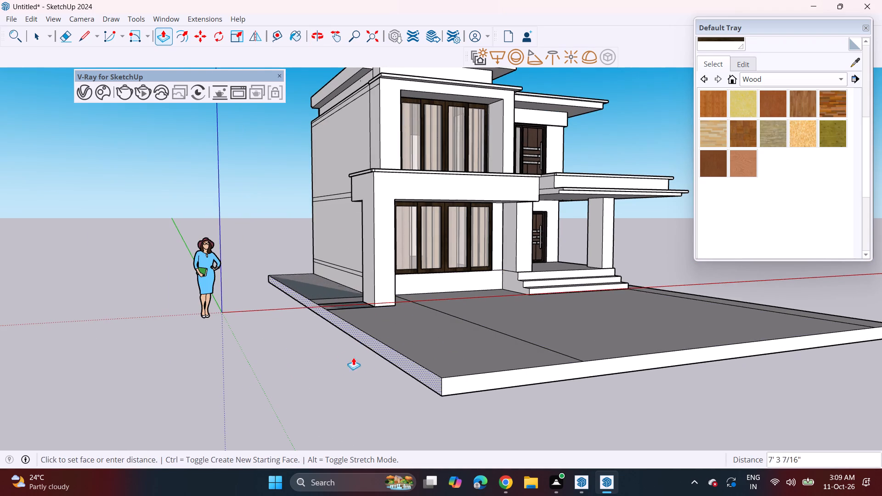
pyautogui.click(309, 374)
pyautogui.moveTo(363, 313); pyautogui.dragTo(490, 349, button='middle')
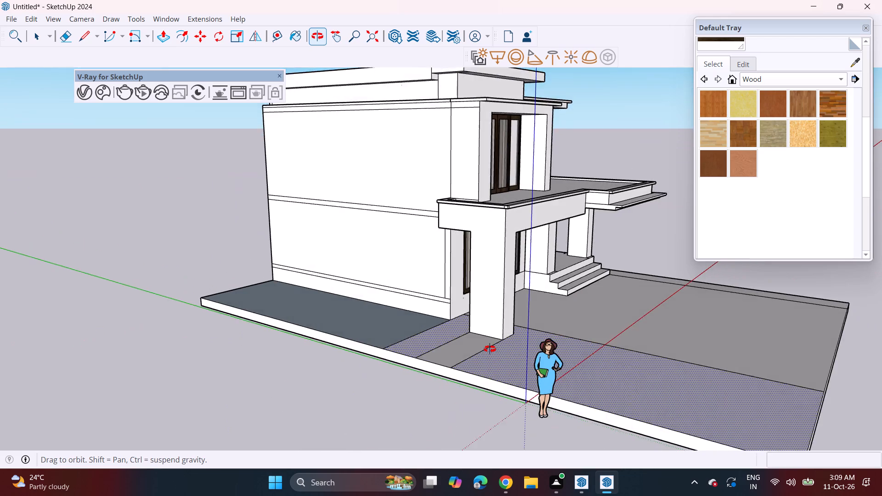
pyautogui.moveTo(490, 349); pyautogui.dragTo(495, 371, button='middle')
pyautogui.scroll(3, 492, 374)
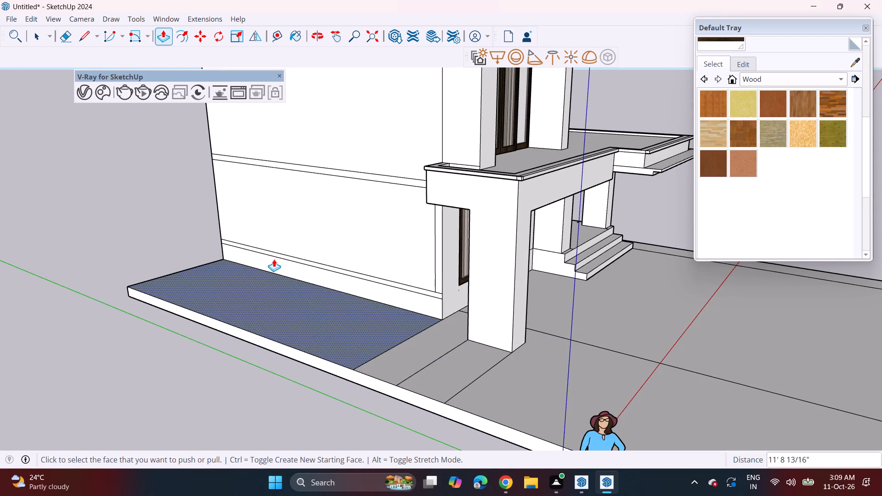
# Erase the two lines beside the front corner pillar and the long line crossing the ground slab in front of the house.
pyautogui.click(64, 38)
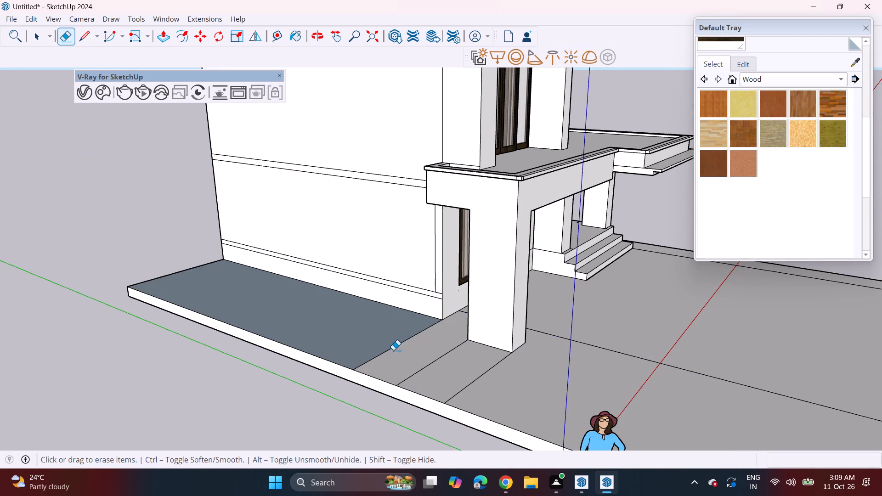
pyautogui.click(393, 350)
pyautogui.hotkey('ctrl', 'z')
pyautogui.moveTo(504, 389); pyautogui.dragTo(464, 389, button='middle')
pyautogui.click(440, 370)
pyautogui.moveTo(387, 354); pyautogui.dragTo(388, 356)
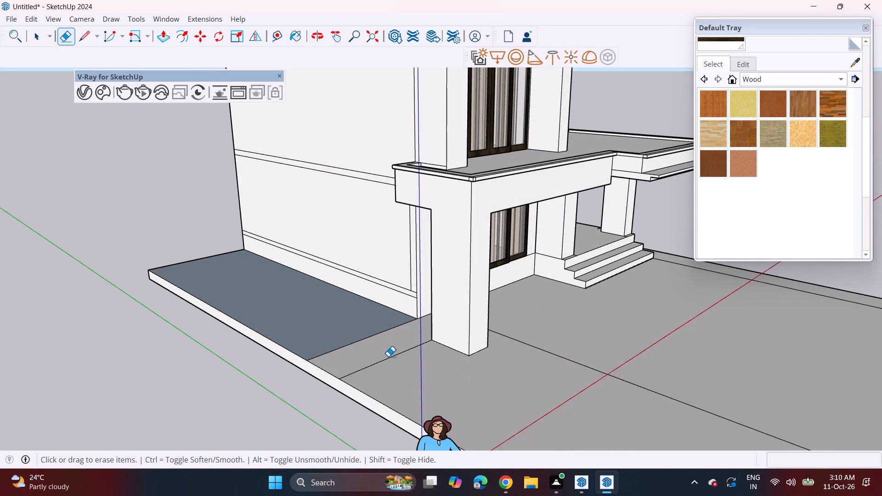
pyautogui.moveTo(388, 356); pyautogui.dragTo(390, 358)
pyautogui.moveTo(543, 350); pyautogui.dragTo(536, 361)
pyautogui.moveTo(572, 356); pyautogui.dragTo(449, 355, button='middle')
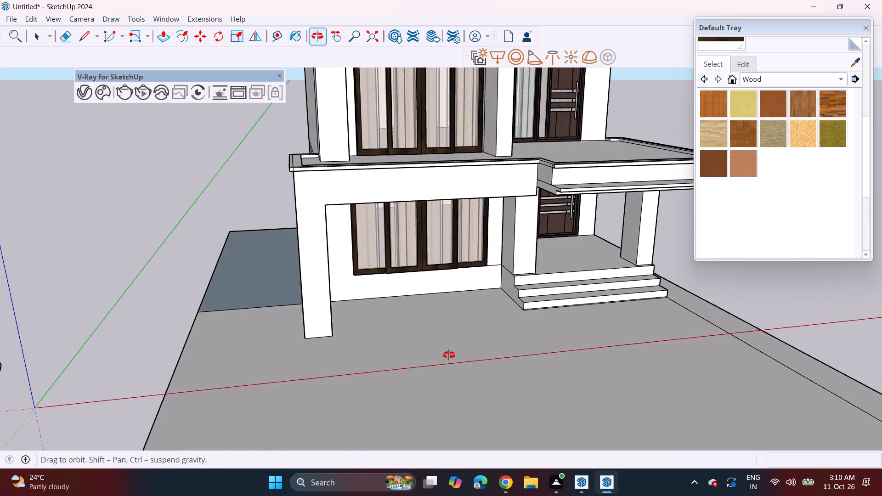
pyautogui.moveTo(449, 355); pyautogui.dragTo(630, 355, button='middle')
# Push the slab strip's top face beside the plain side wall down about 11 5/8", creating a new starting face.
pyautogui.click(159, 35)
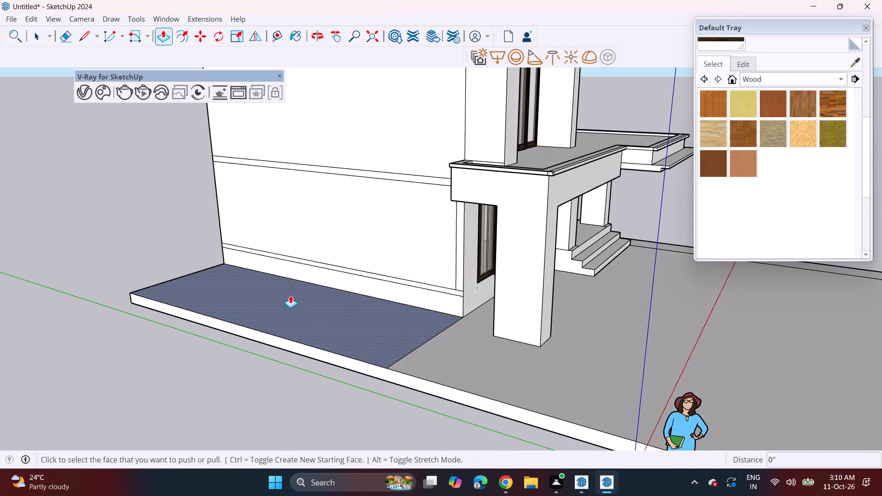
pyautogui.click(317, 316)
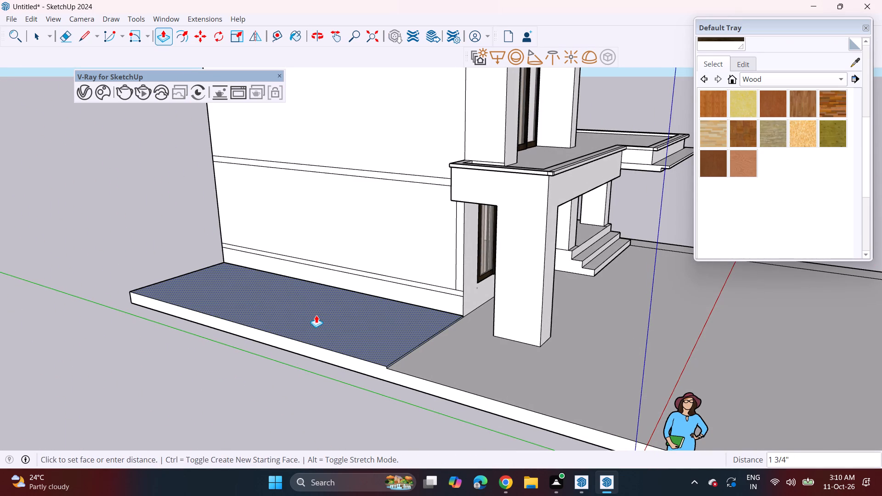
pyautogui.press('Escape')
pyautogui.click(336, 340)
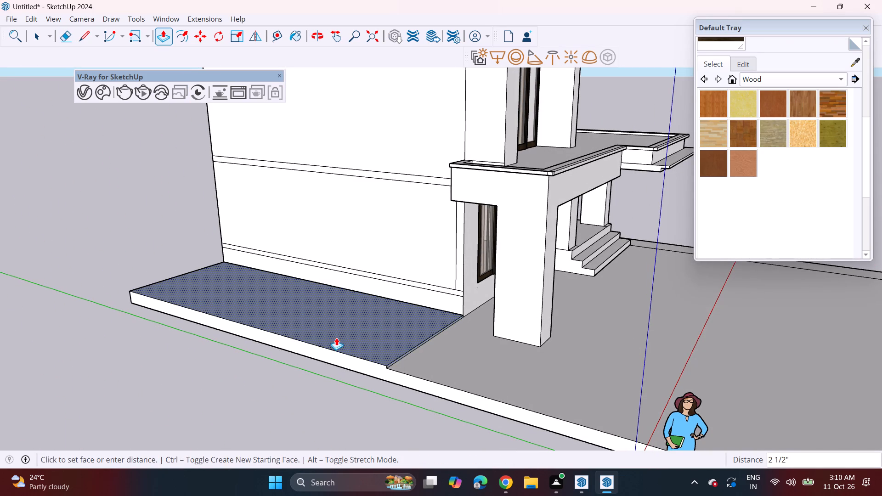
pyautogui.click(336, 339)
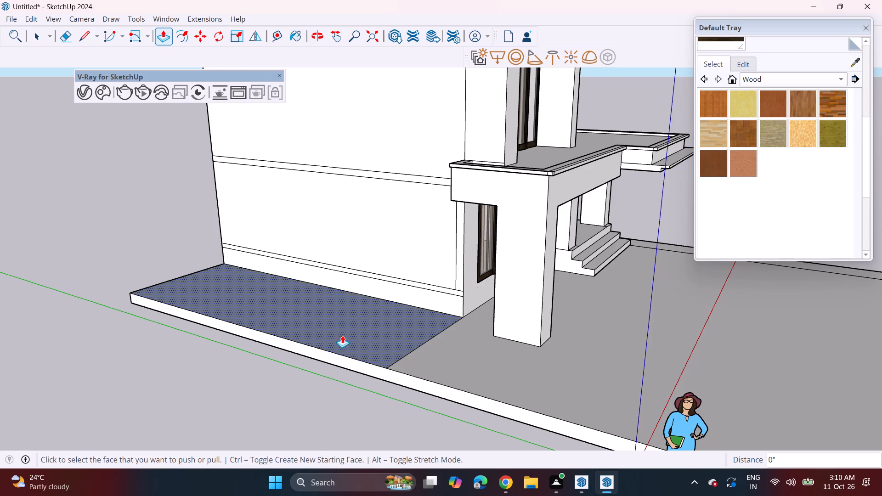
pyautogui.click(342, 335)
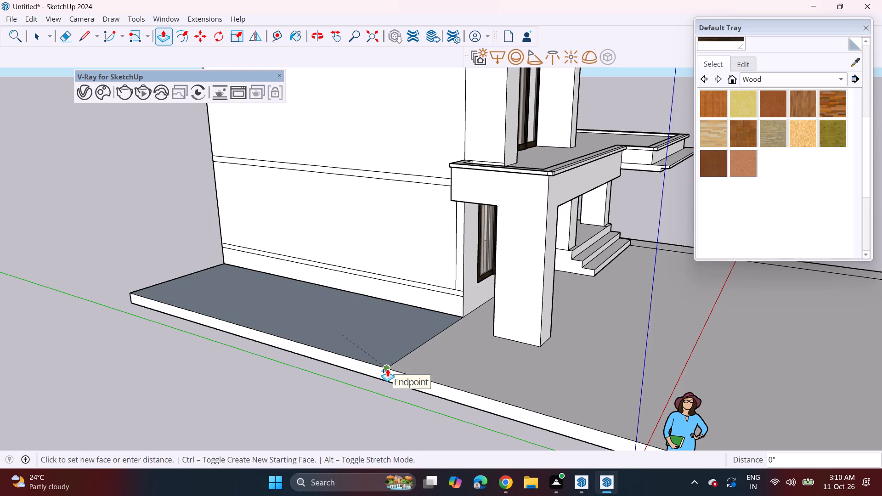
pyautogui.click(387, 344)
# Erase the slab's dividing lines at the plain side wall's front corner and alongside the entrance steps.
pyautogui.moveTo(492, 363); pyautogui.dragTo(456, 355, button='middle')
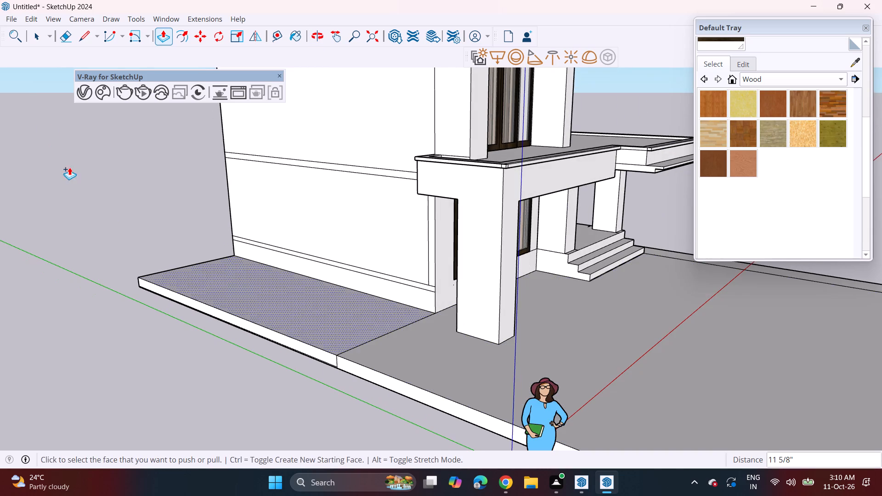
pyautogui.moveTo(67, 40); pyautogui.dragTo(73, 45)
pyautogui.moveTo(376, 331); pyautogui.dragTo(385, 344)
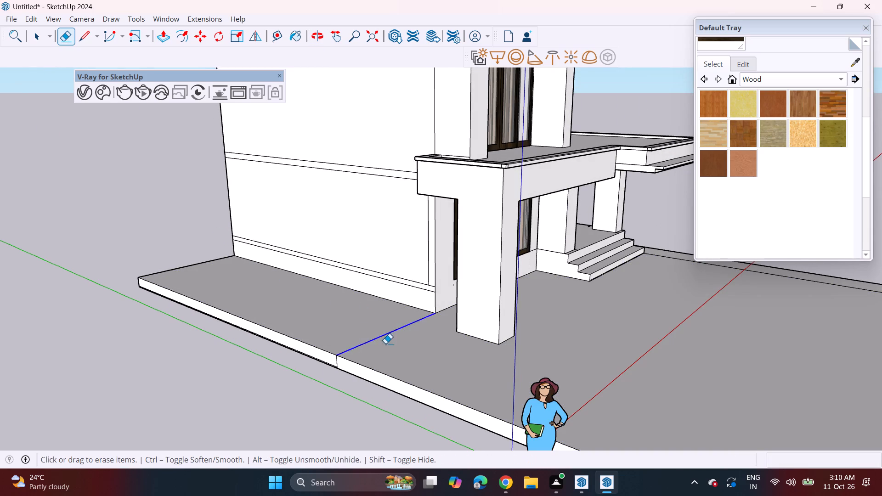
pyautogui.moveTo(578, 317); pyautogui.dragTo(243, 353, button='middle')
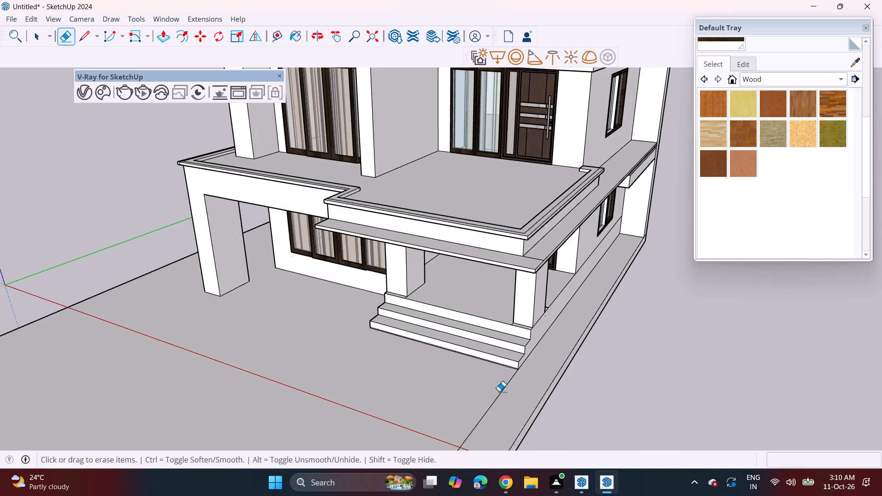
pyautogui.moveTo(499, 391); pyautogui.dragTo(504, 397)
# Extend the ground slab's side face on the entrance side outward about 4' 2 3/8".
pyautogui.scroll(-2, 485, 392)
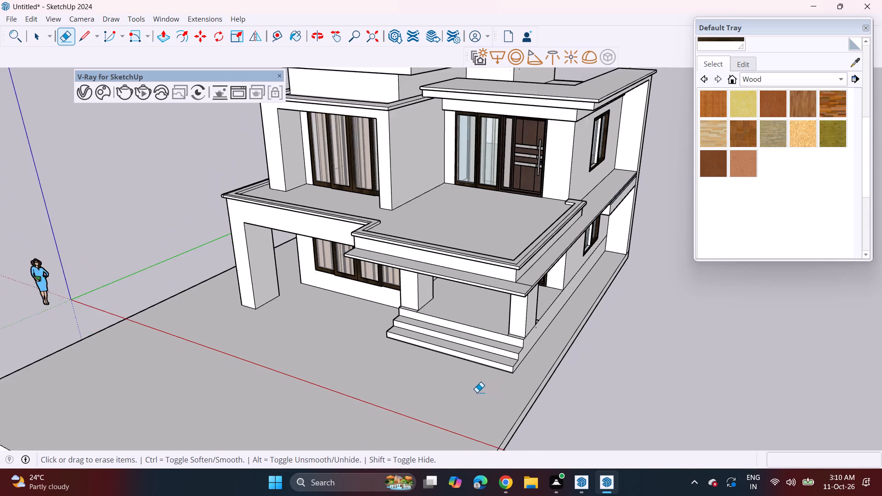
pyautogui.scroll(-3, 429, 401)
pyautogui.moveTo(380, 418); pyautogui.dragTo(505, 342, button='middle')
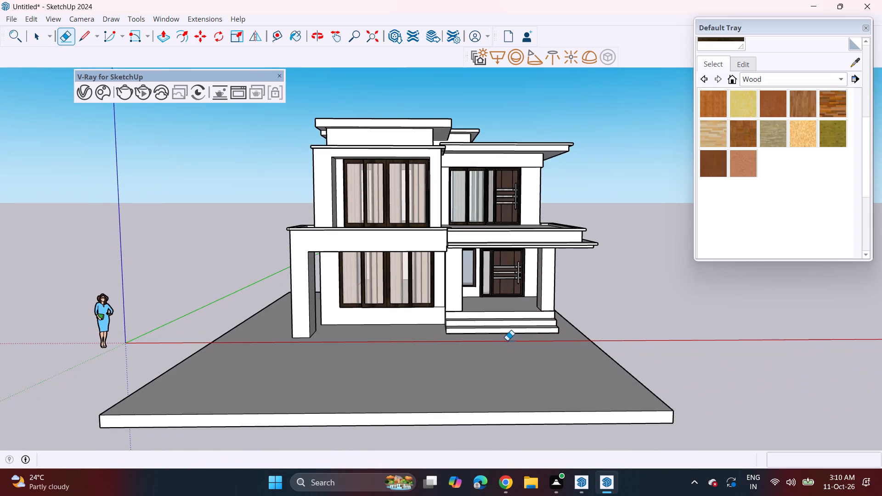
pyautogui.moveTo(504, 331); pyautogui.dragTo(352, 321, button='middle')
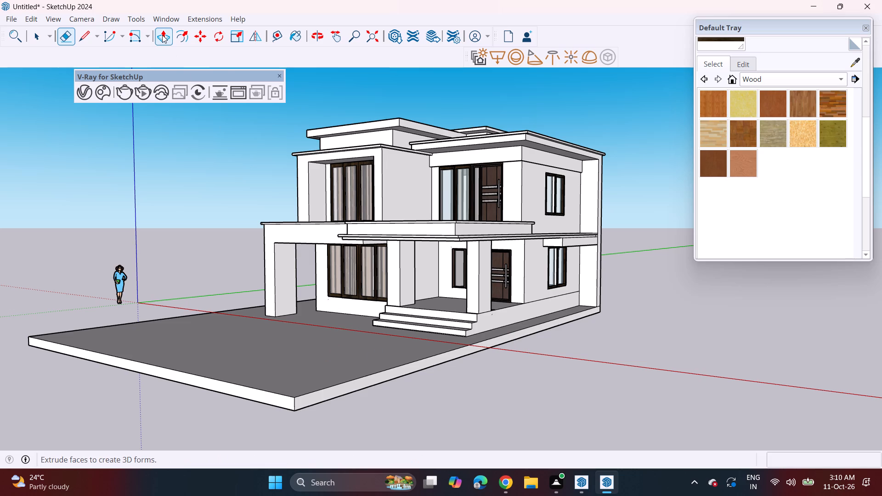
pyautogui.moveTo(162, 35); pyautogui.dragTo(167, 40)
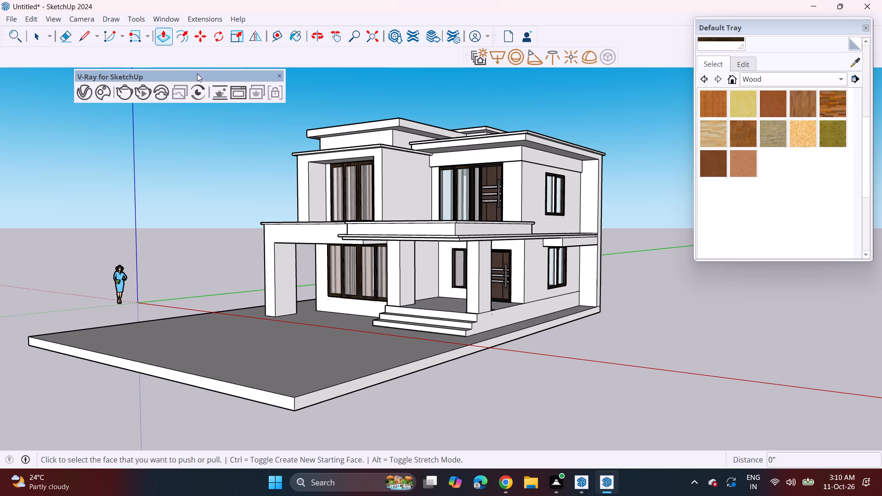
pyautogui.click(495, 344)
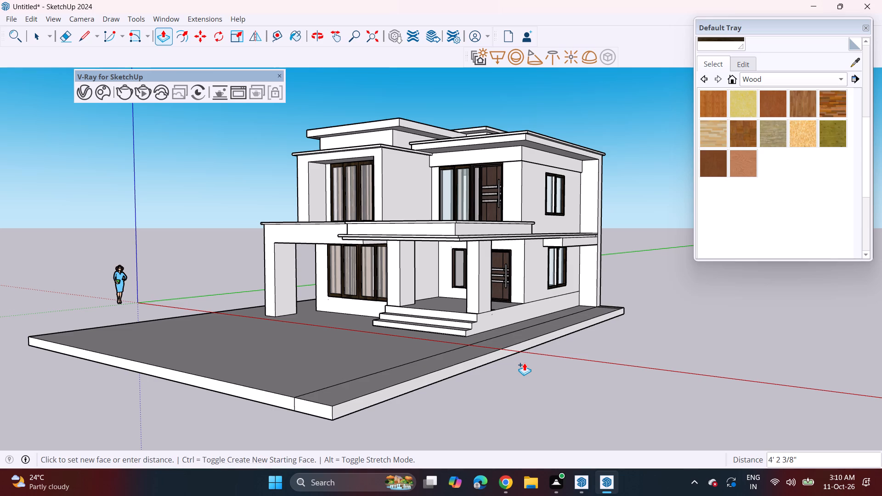
pyautogui.click(524, 363)
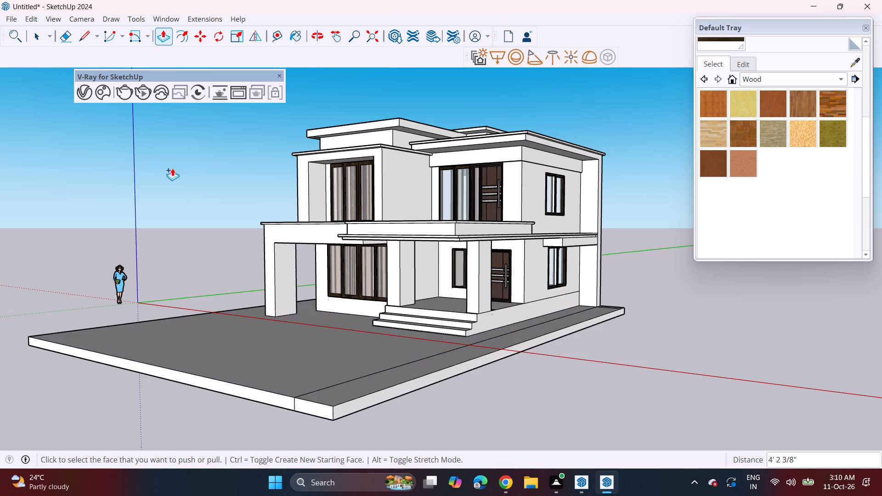
# Erase the seam lines left by the entrance-side extension on the slab's top and front face.
pyautogui.moveTo(66, 33); pyautogui.dragTo(80, 50)
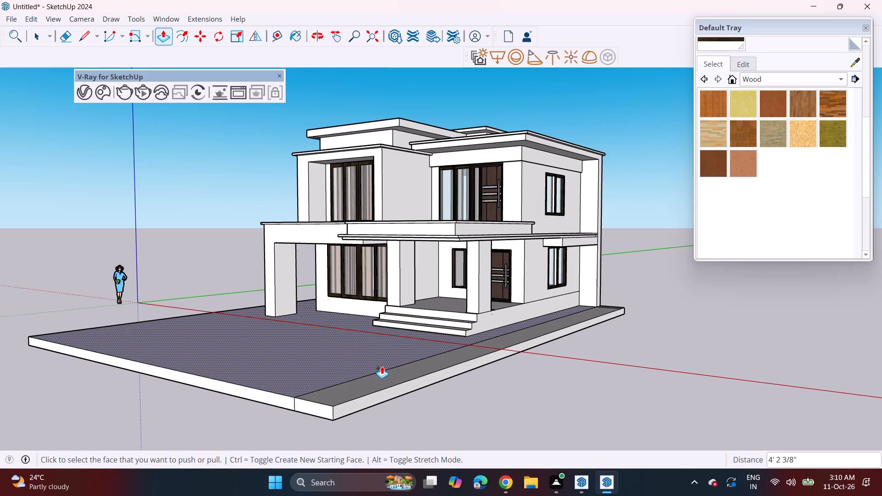
pyautogui.click(65, 34)
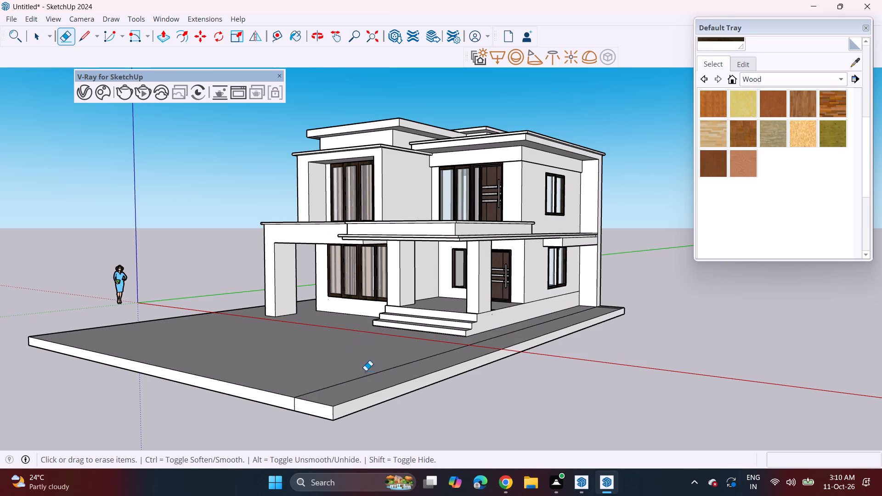
pyautogui.click(369, 375)
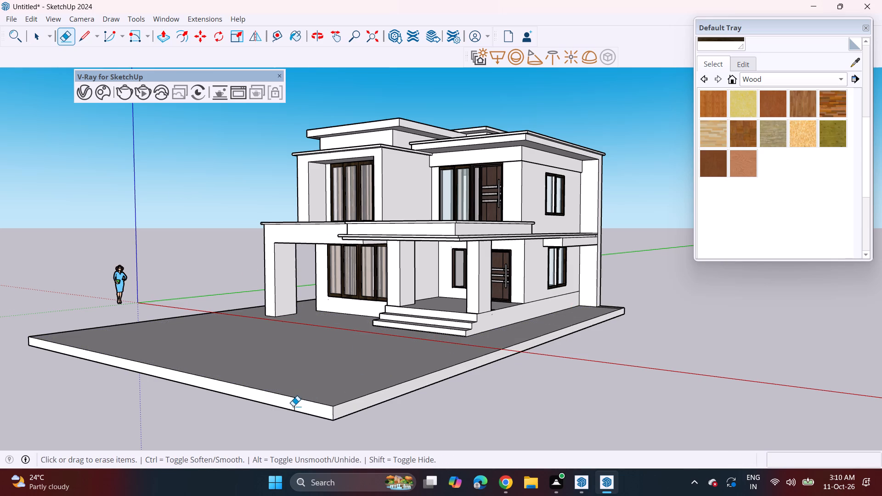
pyautogui.click(293, 406)
pyautogui.moveTo(293, 405); pyautogui.dragTo(300, 404)
# Examine the villa and the extent of the ground slab from the front and the entrance side.
pyautogui.moveTo(477, 333); pyautogui.dragTo(499, 336, button='middle')
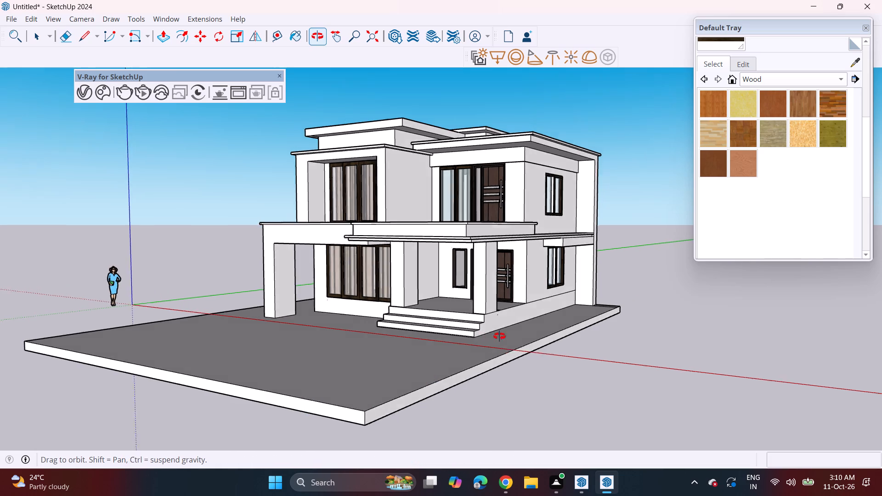
pyautogui.moveTo(499, 336); pyautogui.dragTo(443, 329, button='middle')
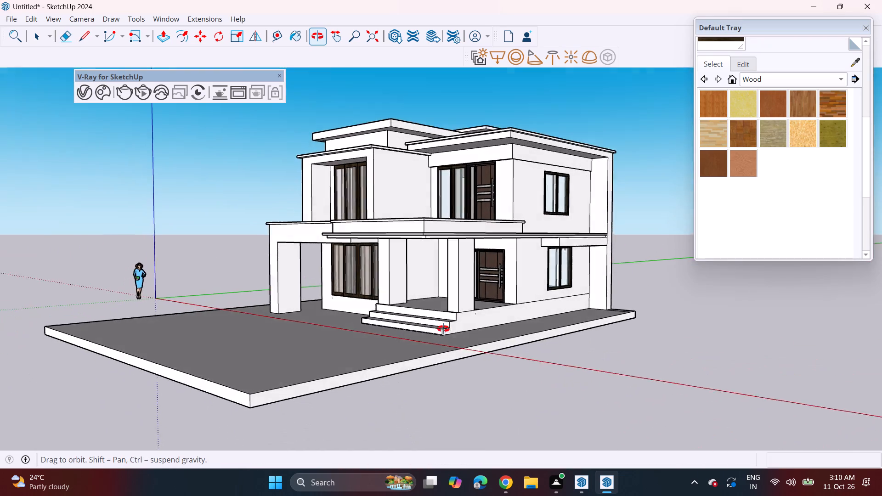
pyautogui.moveTo(443, 329); pyautogui.dragTo(501, 329, button='middle')
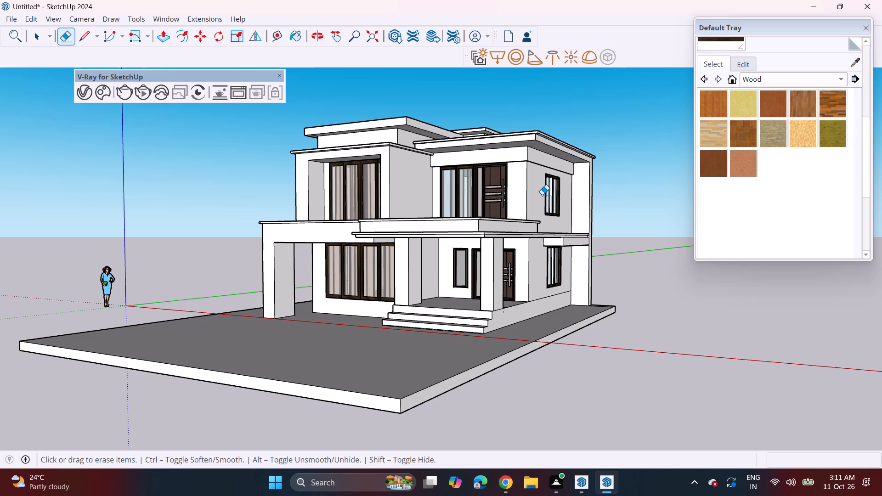
pyautogui.press('space')
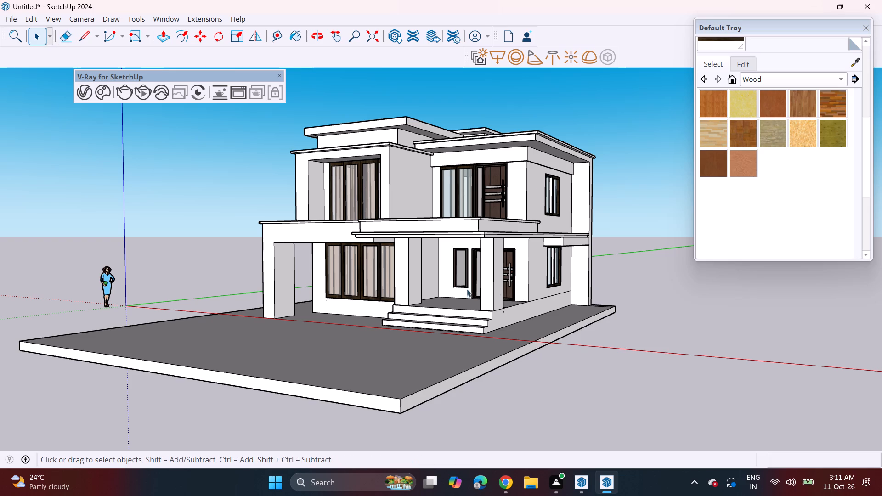
pyautogui.moveTo(245, 287); pyautogui.dragTo(369, 292, button='middle')
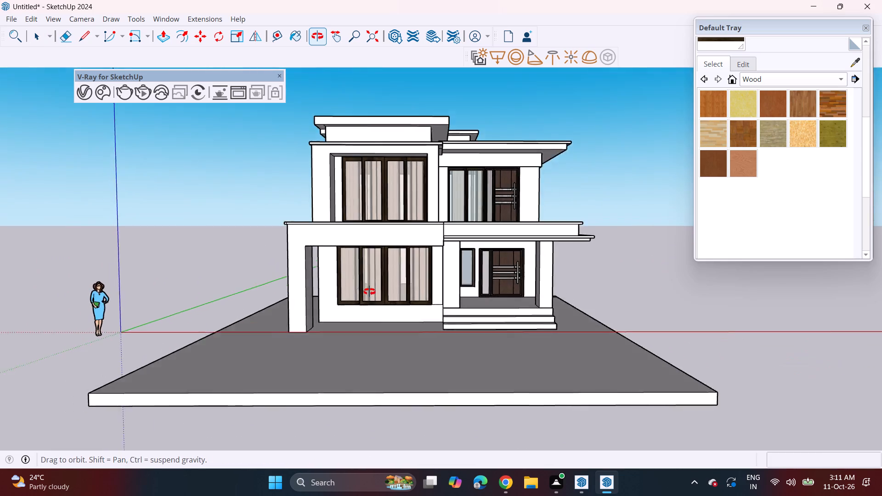
pyautogui.moveTo(369, 292); pyautogui.dragTo(209, 287, button='middle')
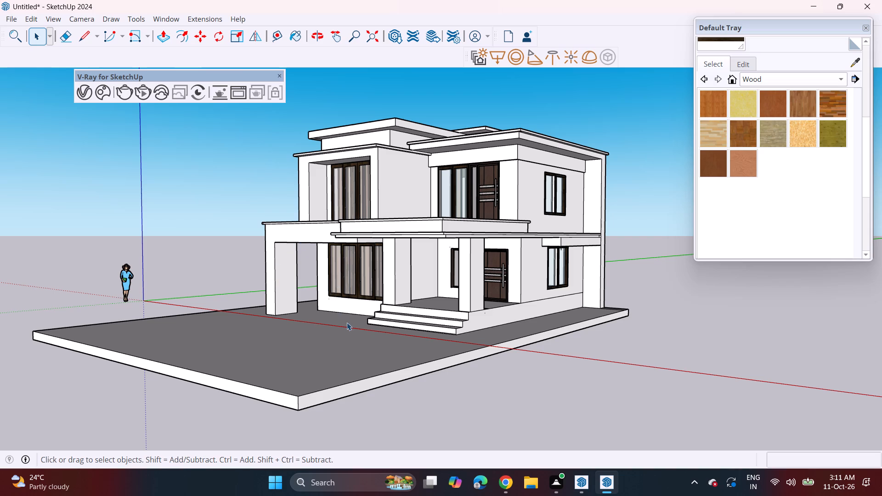
pyautogui.moveTo(349, 327); pyautogui.dragTo(461, 340, button='middle')
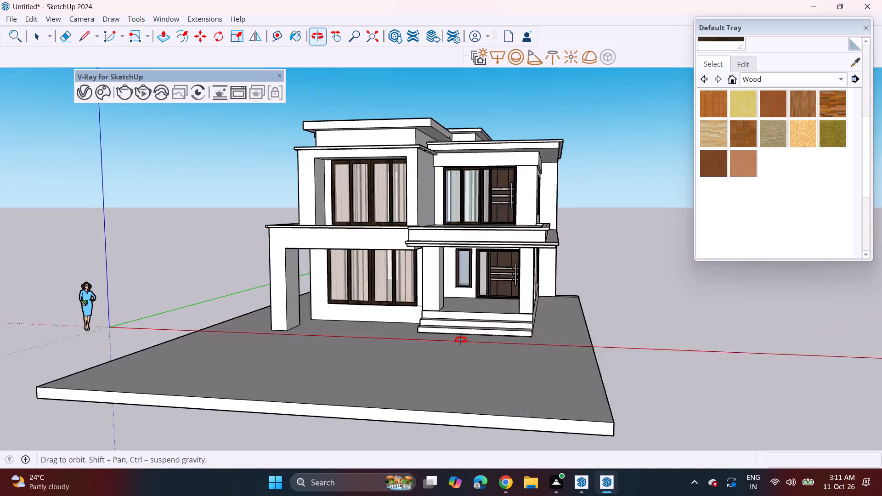
pyautogui.moveTo(461, 340); pyautogui.dragTo(423, 320, button='middle')
pyautogui.scroll(1, 428, 281)
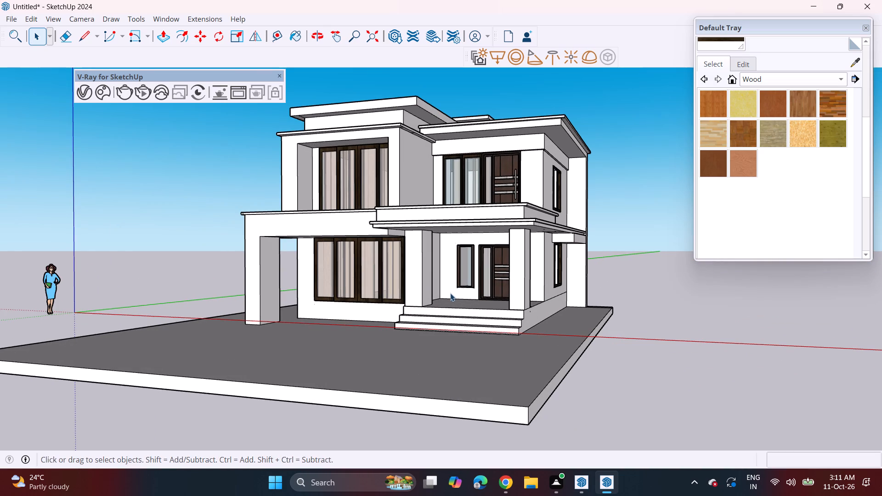
pyautogui.scroll(-1, 447, 305)
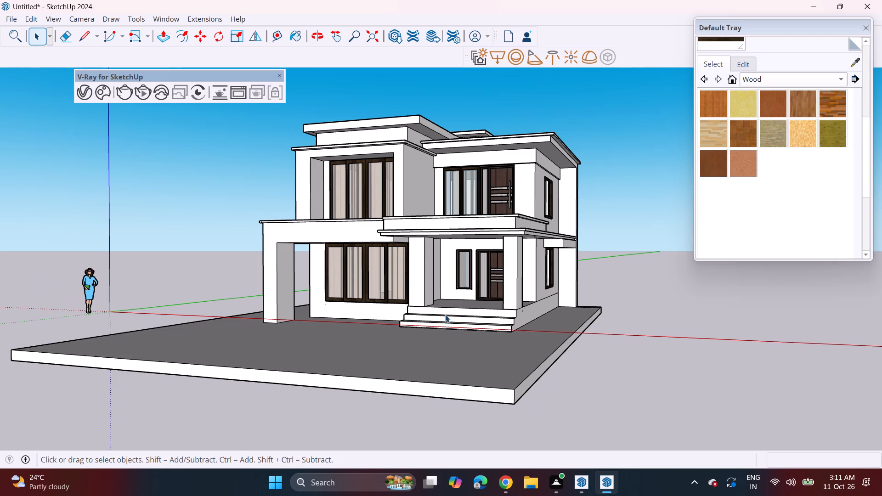
pyautogui.moveTo(445, 316); pyautogui.dragTo(441, 318, button='middle')
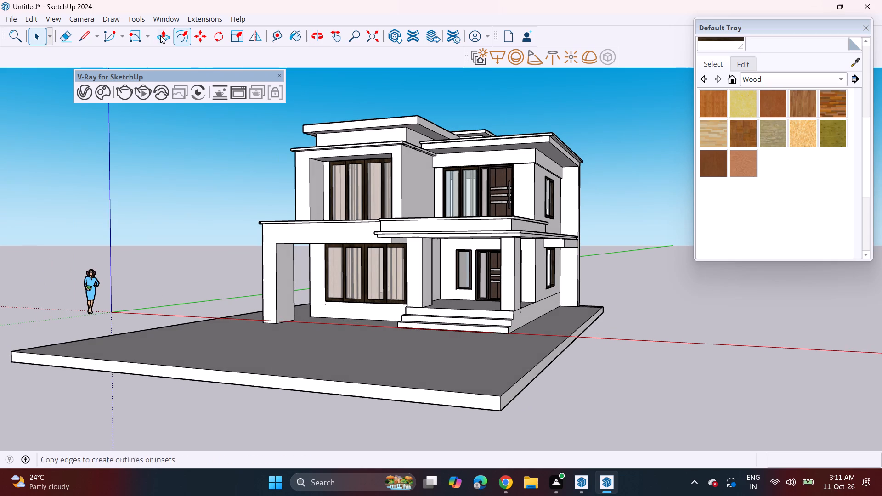
# Extend the ground slab's entrance-side face much farther outward to widen the forecourt.
pyautogui.moveTo(160, 35); pyautogui.dragTo(163, 40)
pyautogui.click(534, 377)
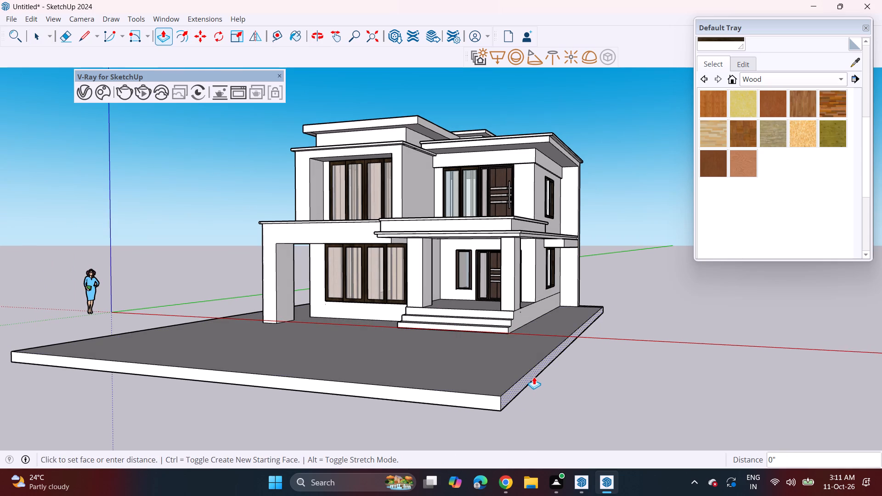
pyautogui.click(781, 389)
# Extend the ground slab's opposite side face outward past the front corner pillar.
pyautogui.moveTo(226, 319); pyautogui.dragTo(290, 319, button='middle')
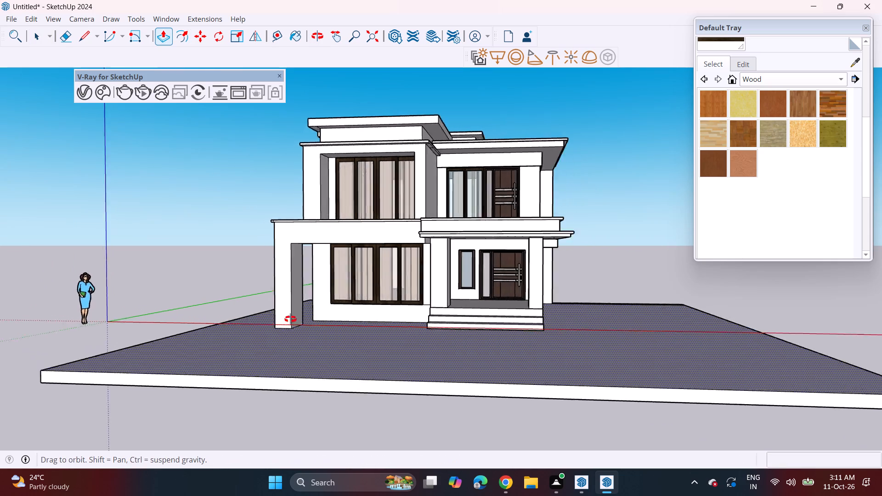
pyautogui.moveTo(290, 319); pyautogui.dragTo(488, 298, button='middle')
pyautogui.click(412, 332)
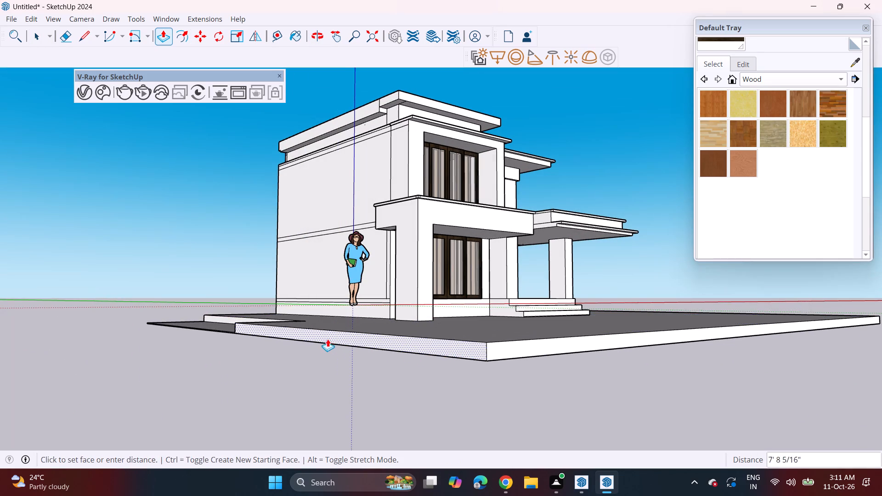
pyautogui.click(314, 345)
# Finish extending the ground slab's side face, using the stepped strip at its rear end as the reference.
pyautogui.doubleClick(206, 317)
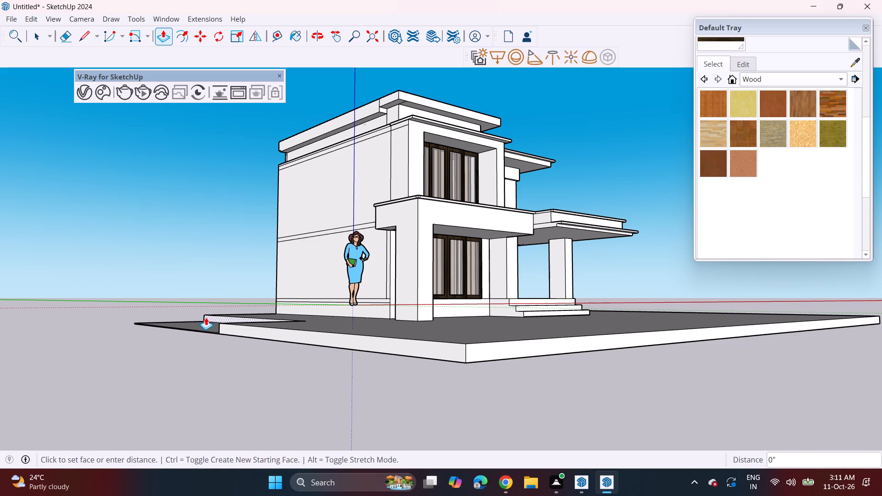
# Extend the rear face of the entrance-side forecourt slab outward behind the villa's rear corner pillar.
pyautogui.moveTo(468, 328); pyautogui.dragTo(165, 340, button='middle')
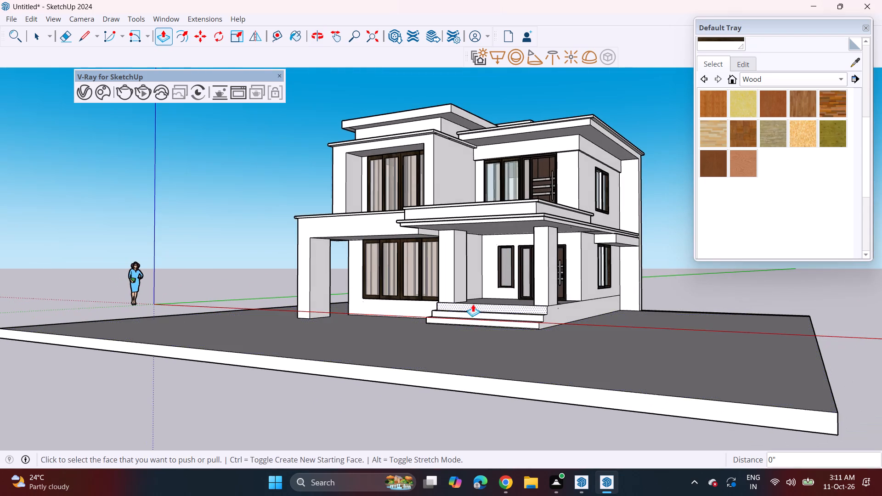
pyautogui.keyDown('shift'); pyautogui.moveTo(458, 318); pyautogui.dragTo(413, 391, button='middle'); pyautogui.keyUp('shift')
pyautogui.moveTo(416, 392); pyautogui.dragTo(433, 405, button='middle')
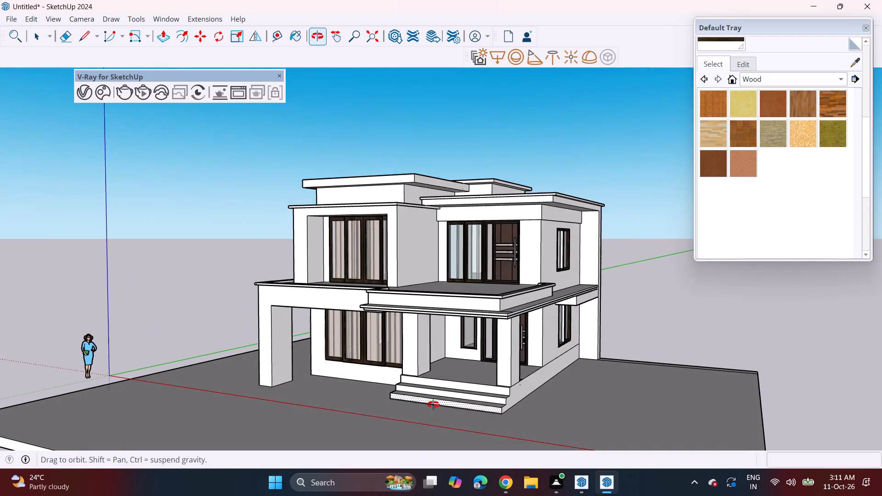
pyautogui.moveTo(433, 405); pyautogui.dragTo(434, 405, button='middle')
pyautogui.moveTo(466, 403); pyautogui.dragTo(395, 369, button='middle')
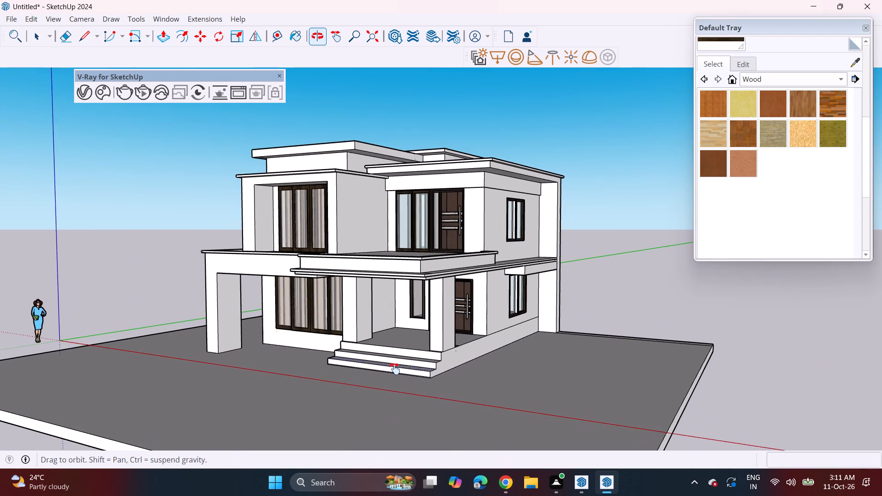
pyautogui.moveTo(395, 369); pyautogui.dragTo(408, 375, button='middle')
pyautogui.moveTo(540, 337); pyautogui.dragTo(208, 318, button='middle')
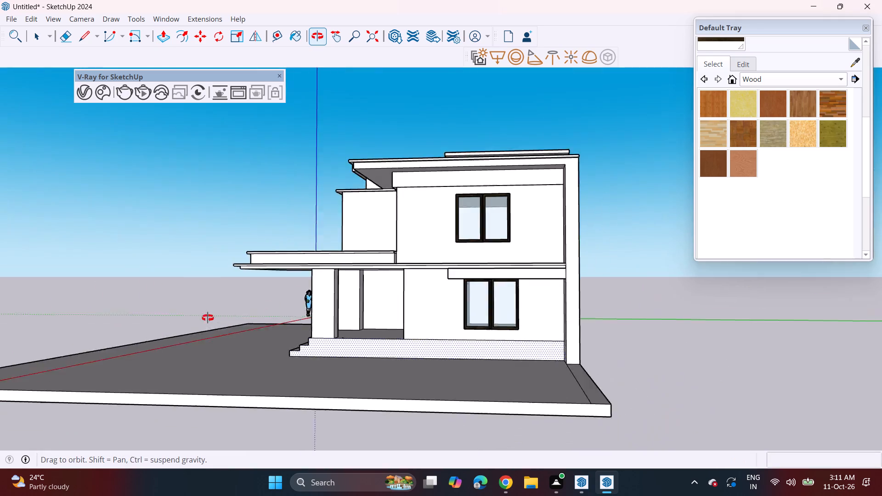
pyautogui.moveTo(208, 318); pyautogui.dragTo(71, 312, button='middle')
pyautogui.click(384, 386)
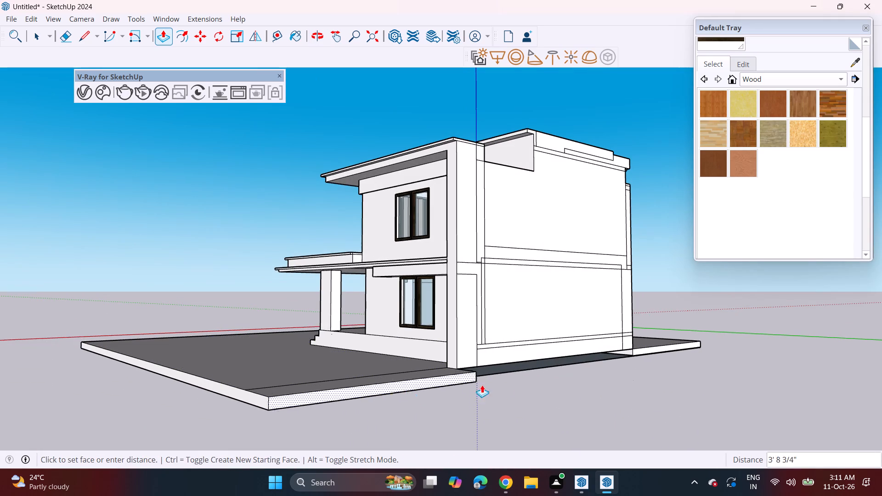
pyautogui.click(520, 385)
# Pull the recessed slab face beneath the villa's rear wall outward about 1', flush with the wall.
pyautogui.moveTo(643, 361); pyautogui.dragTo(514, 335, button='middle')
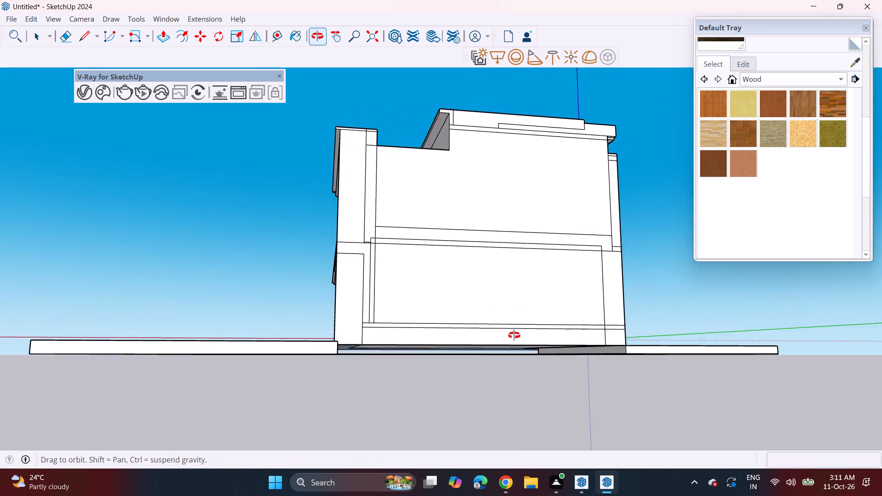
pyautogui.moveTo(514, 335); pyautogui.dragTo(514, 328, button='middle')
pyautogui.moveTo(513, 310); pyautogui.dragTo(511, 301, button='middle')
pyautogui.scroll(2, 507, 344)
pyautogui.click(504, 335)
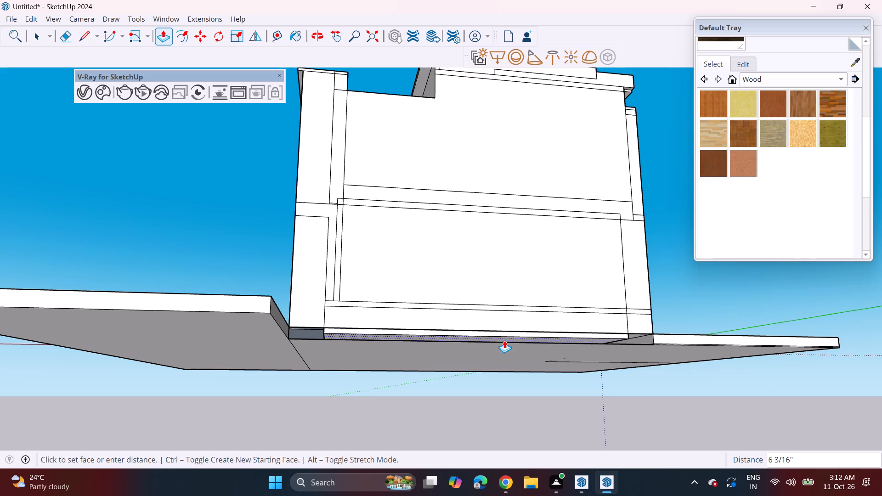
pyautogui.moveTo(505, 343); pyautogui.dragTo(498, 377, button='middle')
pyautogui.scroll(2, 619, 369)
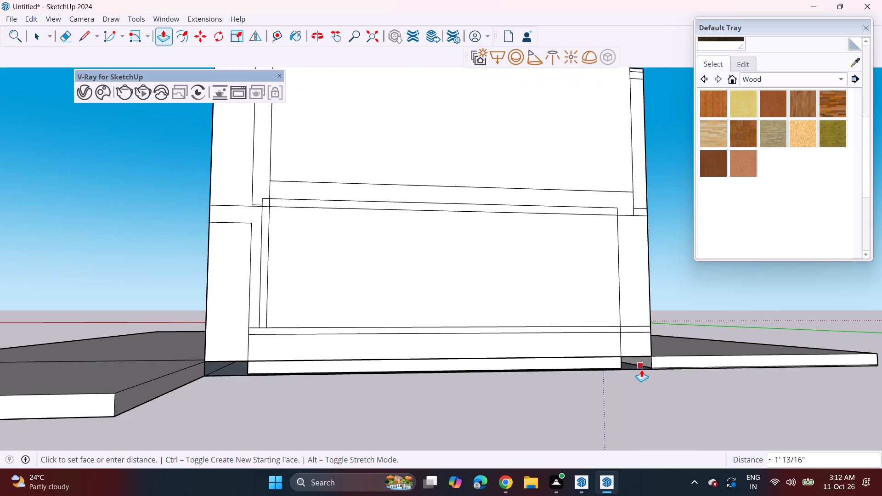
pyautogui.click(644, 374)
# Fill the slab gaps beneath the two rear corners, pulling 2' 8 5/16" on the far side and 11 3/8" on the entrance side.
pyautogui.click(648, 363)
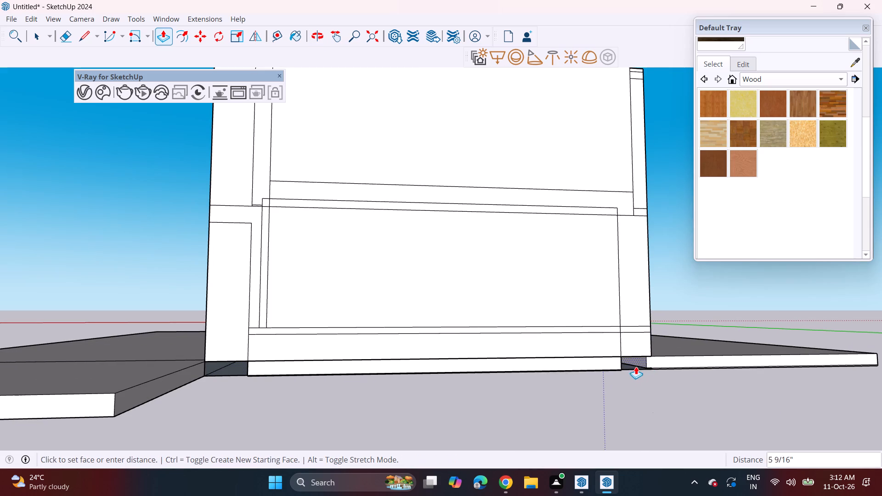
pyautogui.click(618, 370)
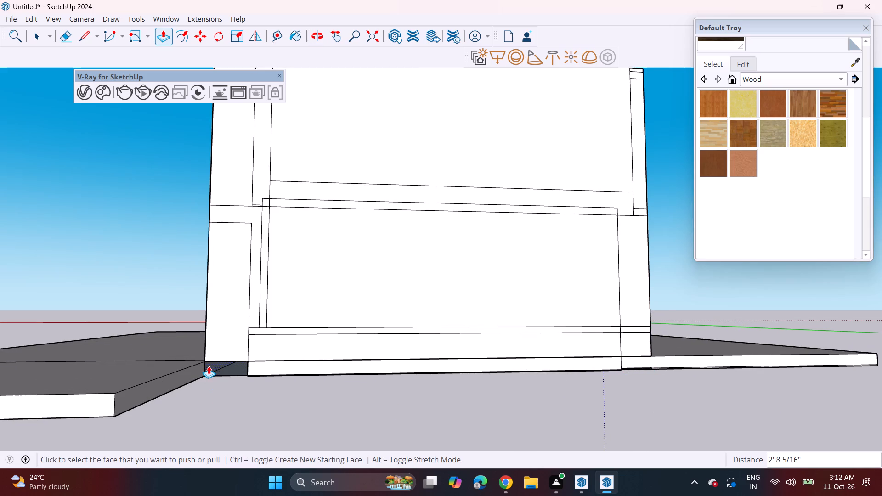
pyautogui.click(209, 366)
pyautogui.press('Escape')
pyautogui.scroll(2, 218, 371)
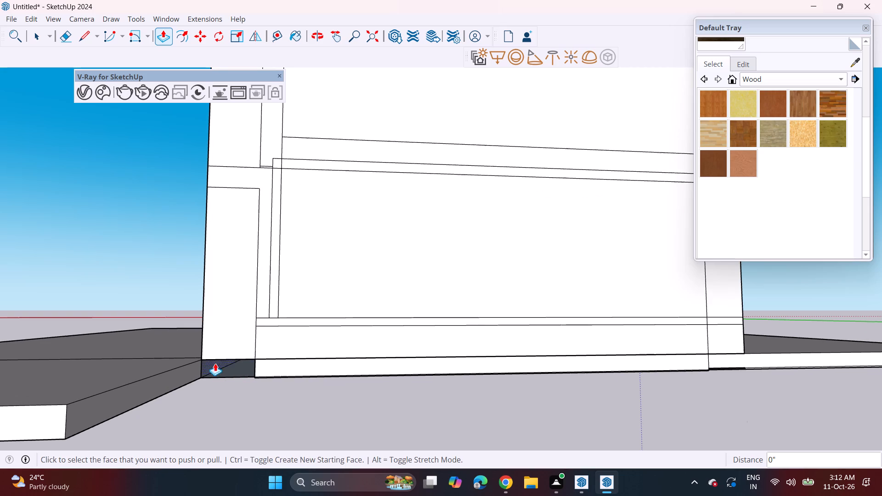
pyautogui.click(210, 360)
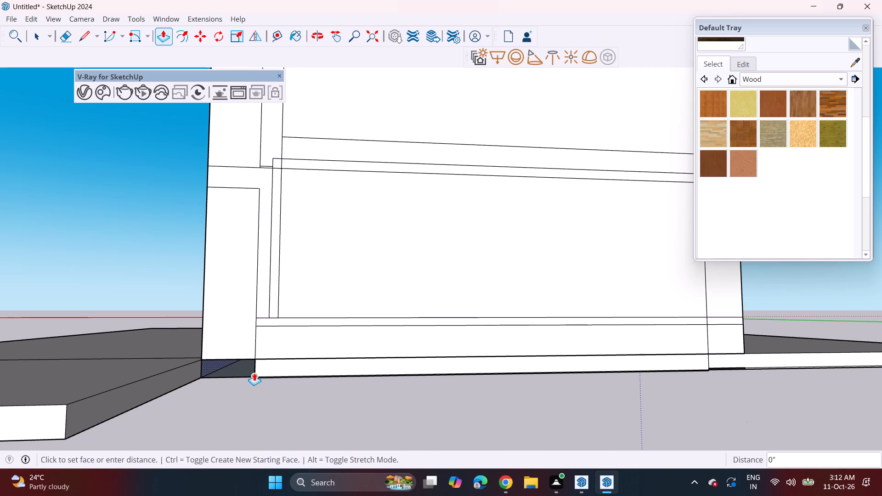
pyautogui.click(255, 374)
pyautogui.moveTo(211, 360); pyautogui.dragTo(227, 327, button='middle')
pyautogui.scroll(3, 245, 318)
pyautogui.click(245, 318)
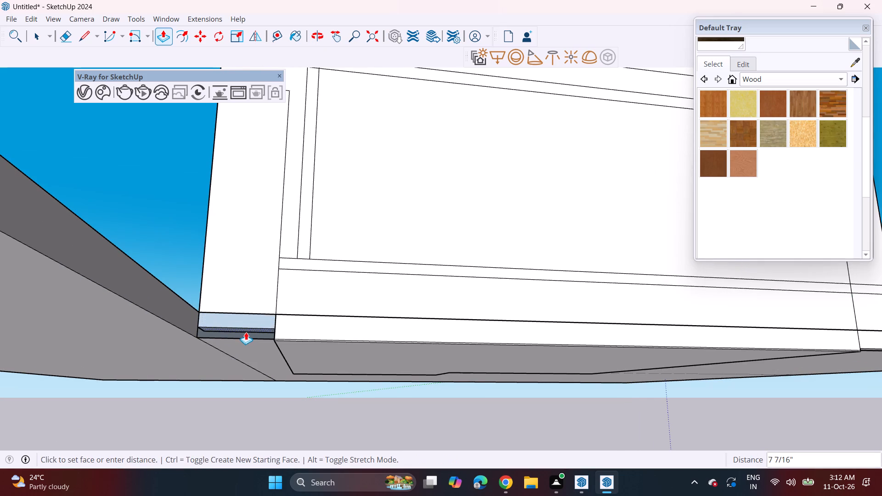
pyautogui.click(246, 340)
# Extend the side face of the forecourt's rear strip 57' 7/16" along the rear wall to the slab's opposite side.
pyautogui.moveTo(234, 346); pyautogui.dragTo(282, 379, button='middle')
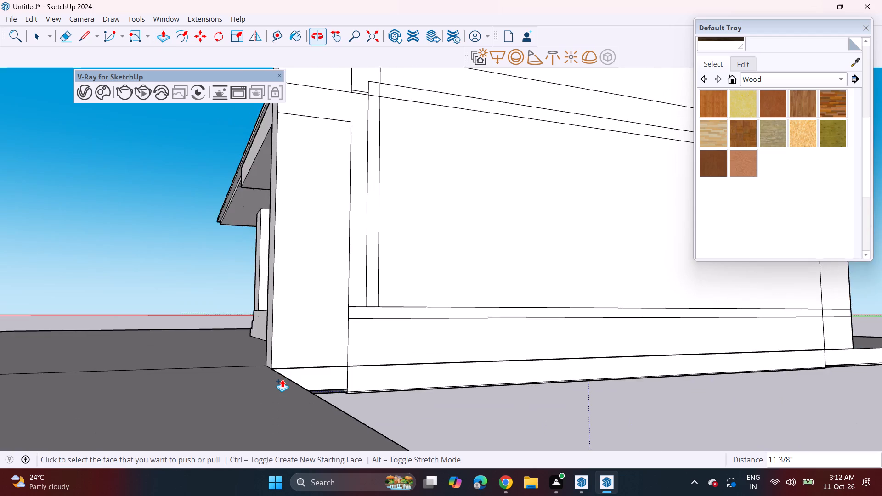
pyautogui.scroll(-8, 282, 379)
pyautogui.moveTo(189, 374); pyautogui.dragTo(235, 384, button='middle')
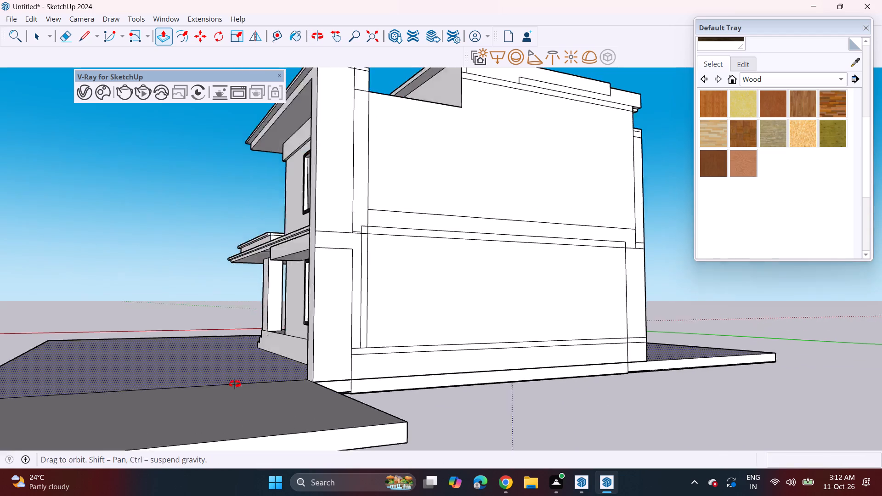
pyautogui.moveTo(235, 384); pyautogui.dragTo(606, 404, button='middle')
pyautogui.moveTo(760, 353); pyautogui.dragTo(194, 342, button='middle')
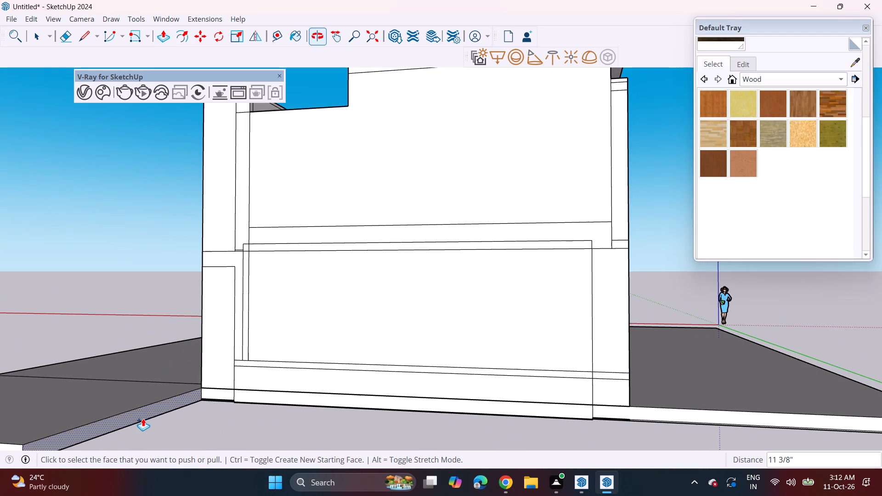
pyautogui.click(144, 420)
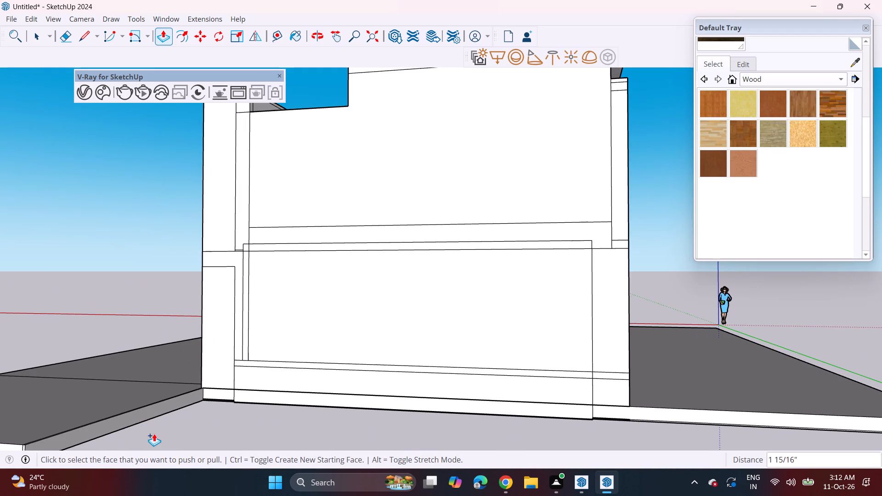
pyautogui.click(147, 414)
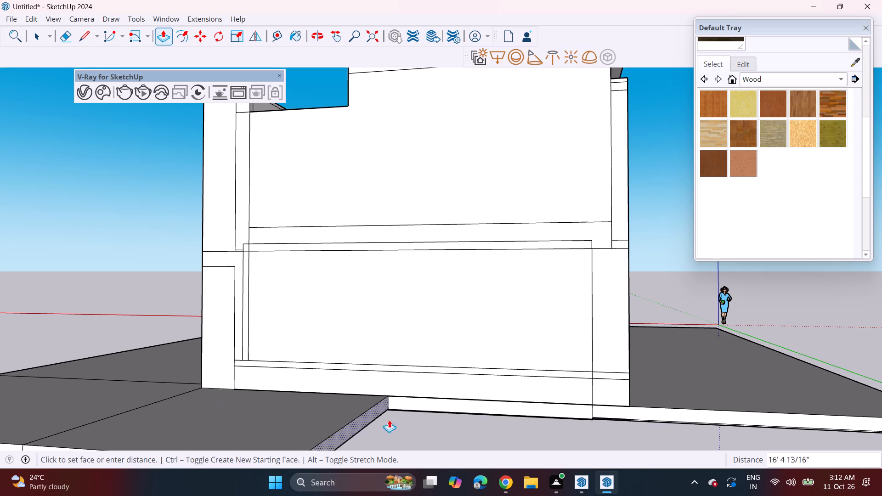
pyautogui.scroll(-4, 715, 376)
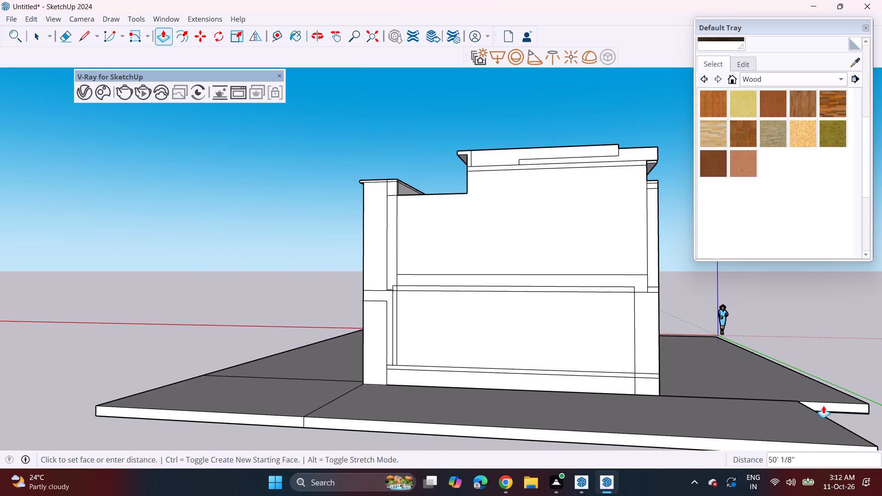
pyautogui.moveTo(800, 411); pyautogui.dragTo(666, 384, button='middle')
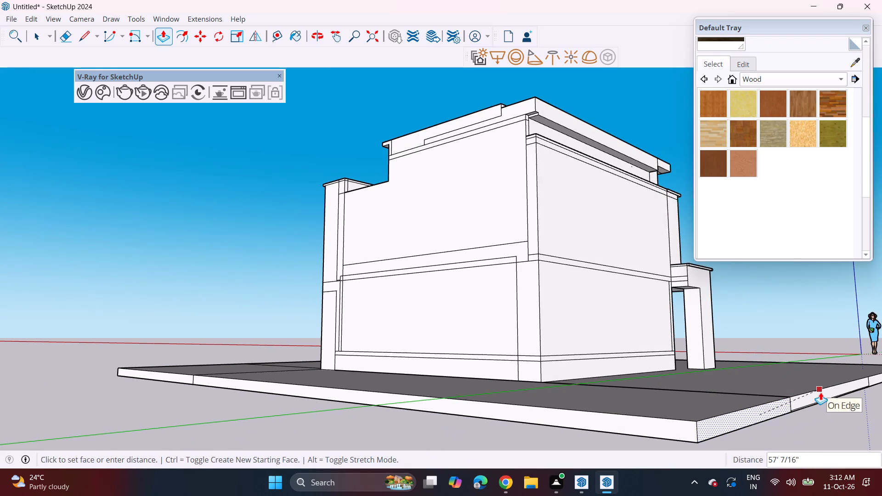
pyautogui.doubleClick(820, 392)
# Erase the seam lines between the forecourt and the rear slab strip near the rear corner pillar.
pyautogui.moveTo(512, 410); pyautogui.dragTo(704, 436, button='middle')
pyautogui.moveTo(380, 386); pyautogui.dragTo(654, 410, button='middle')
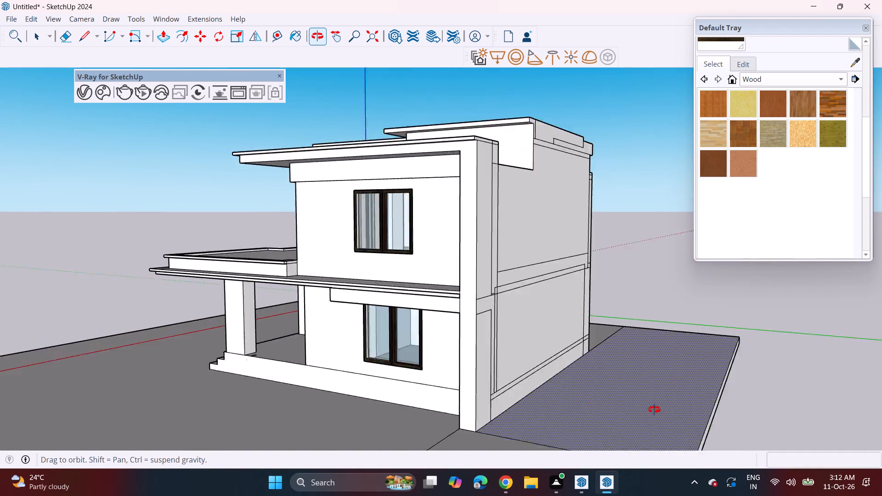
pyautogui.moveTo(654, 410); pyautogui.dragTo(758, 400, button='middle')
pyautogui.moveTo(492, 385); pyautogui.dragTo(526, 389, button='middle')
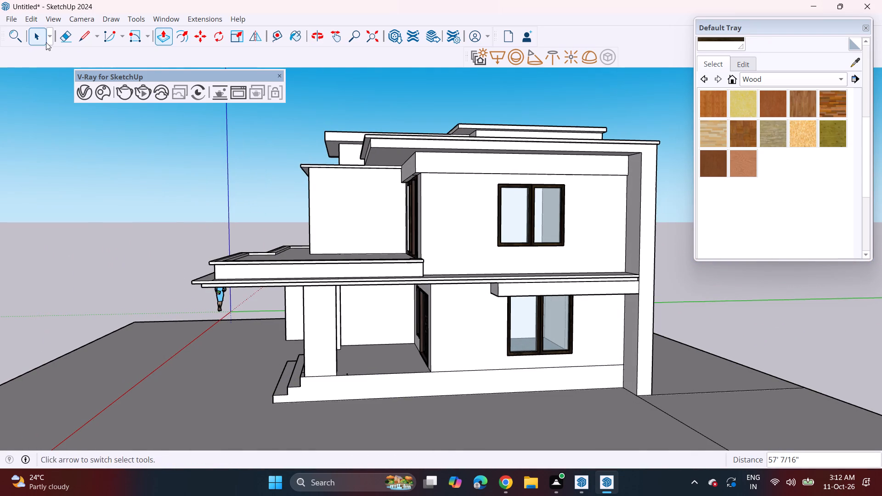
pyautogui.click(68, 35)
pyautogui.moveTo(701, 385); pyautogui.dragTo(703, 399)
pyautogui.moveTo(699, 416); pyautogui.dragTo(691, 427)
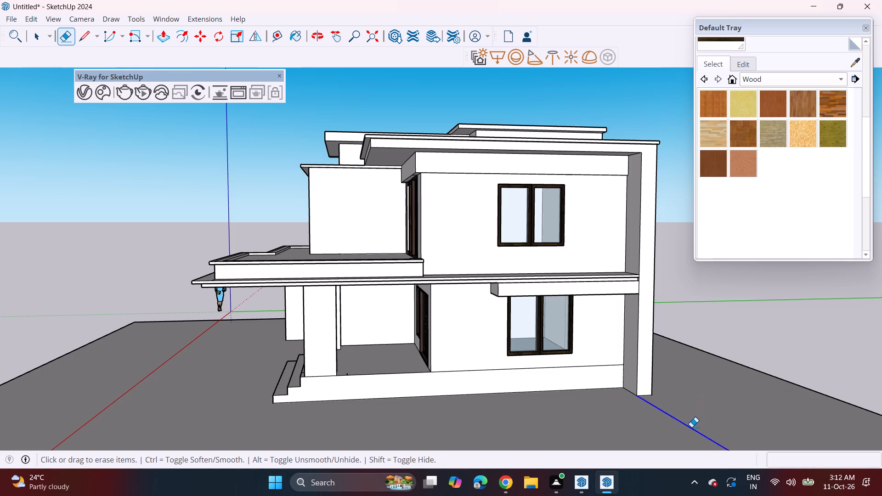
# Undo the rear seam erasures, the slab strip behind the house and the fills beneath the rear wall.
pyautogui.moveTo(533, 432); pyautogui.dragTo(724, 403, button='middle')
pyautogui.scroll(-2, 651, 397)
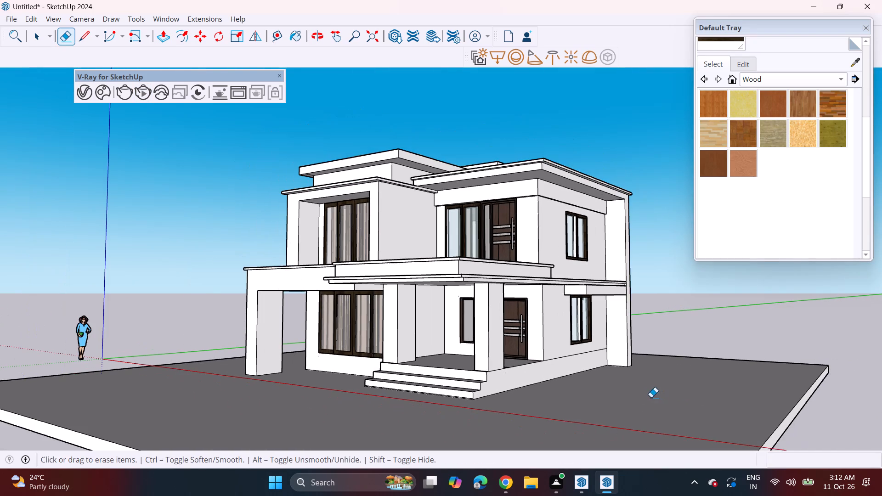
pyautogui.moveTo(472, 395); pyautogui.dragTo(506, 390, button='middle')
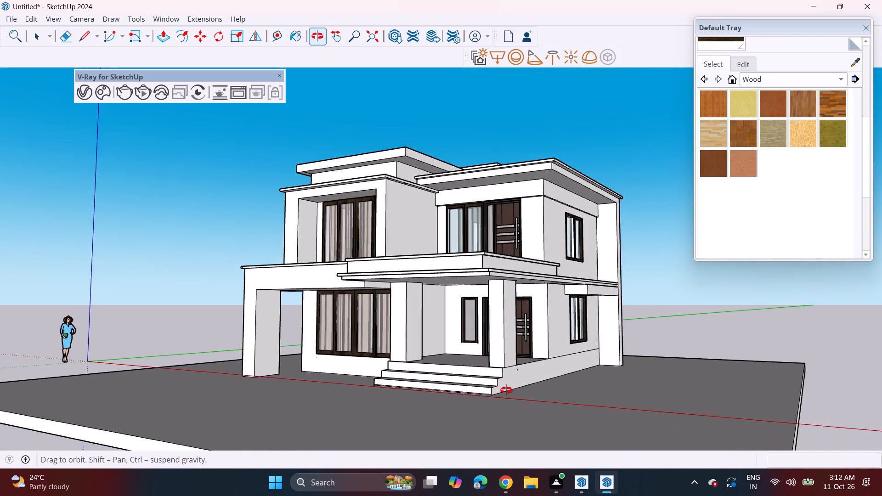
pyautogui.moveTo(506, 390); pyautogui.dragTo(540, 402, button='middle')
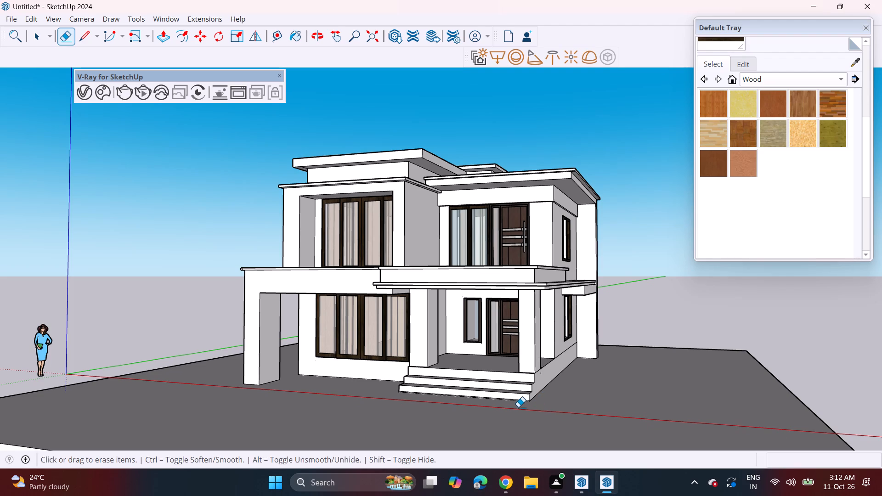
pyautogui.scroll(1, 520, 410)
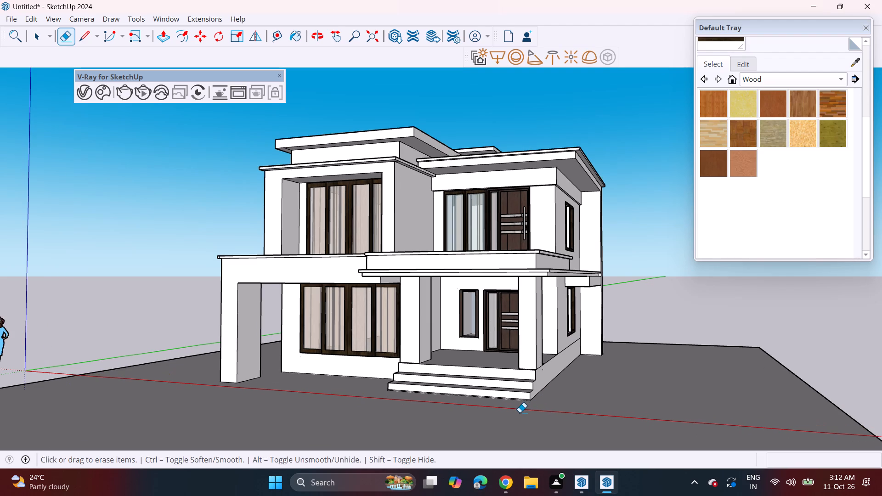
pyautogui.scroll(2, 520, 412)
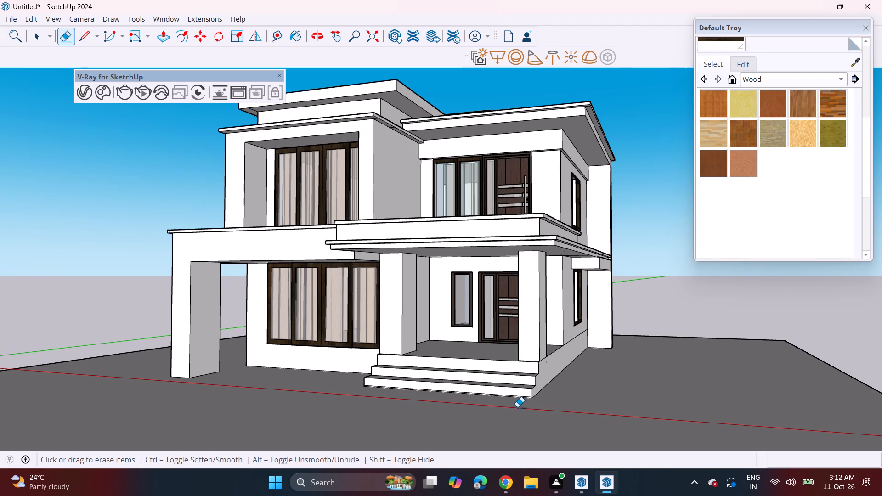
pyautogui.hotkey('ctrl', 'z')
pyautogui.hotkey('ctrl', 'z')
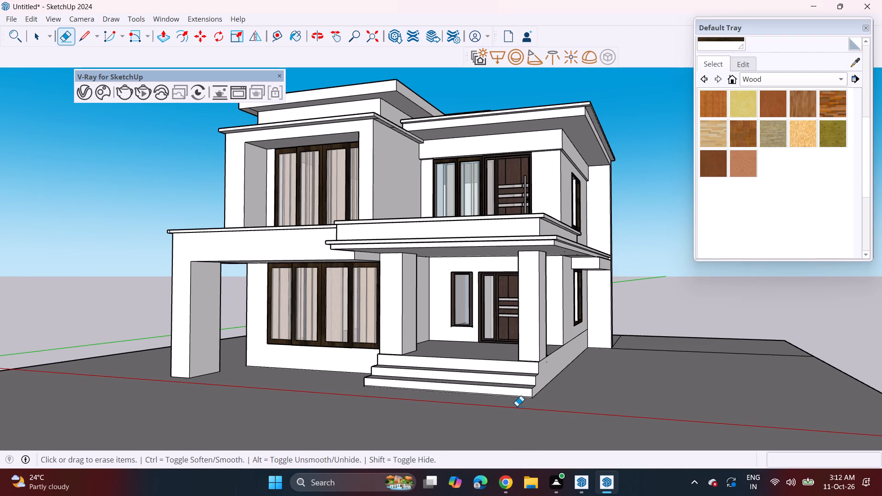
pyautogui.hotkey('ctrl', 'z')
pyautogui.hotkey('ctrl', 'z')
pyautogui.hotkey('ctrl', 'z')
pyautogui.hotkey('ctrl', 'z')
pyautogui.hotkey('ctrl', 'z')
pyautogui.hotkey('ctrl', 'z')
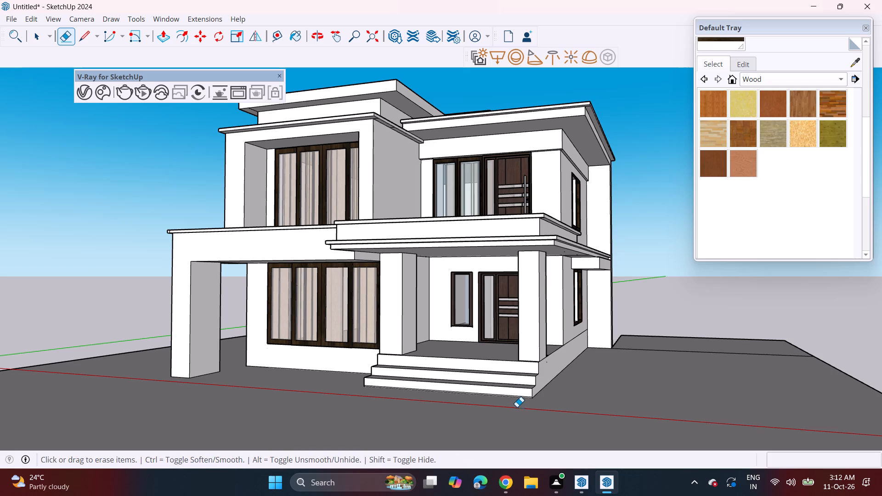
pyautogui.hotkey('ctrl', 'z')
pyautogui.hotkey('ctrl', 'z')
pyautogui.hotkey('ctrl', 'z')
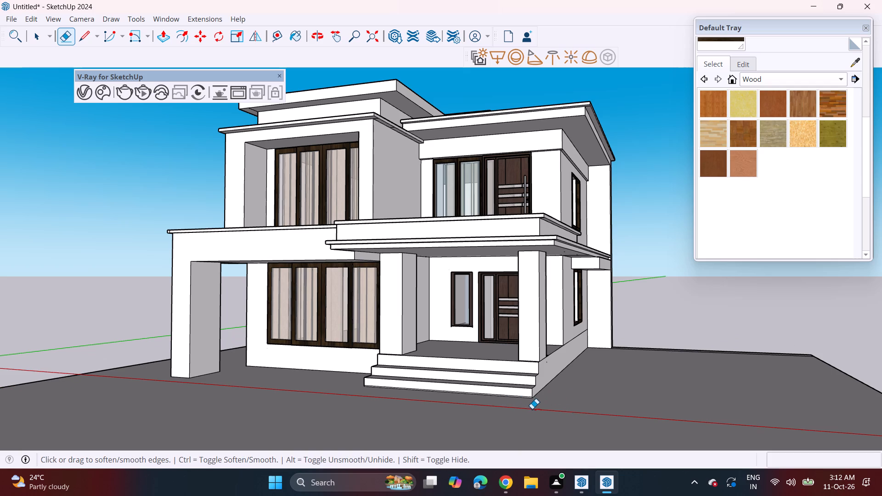
# Undo the earlier side extensions of the ground slab and the erasure of its seam lines around the entrance.
pyautogui.hotkey('ctrl', 'z')
pyautogui.hotkey('ctrl', 'z')
pyautogui.hotkey('ctrl', 'z')
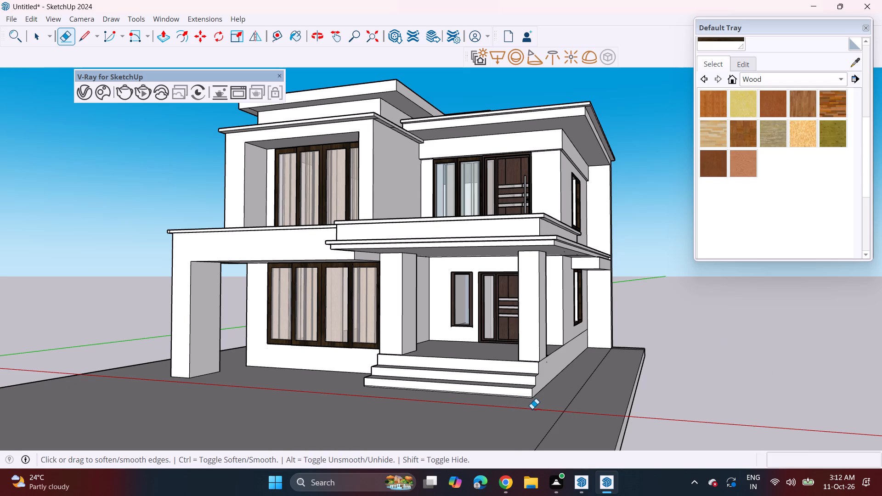
pyautogui.hotkey('ctrl', 'z')
pyautogui.hotkey('ctrl', 'z')
pyautogui.hotkey('ctrl', 'z')
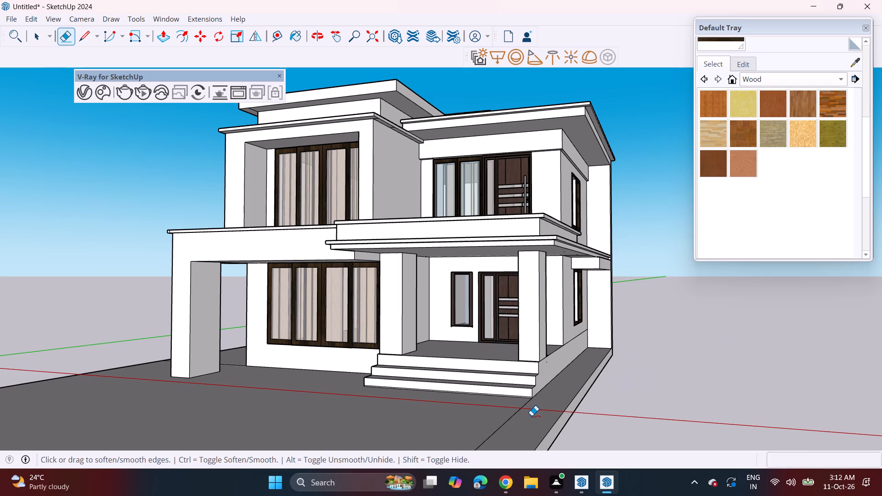
pyautogui.hotkey('ctrl', 'z')
pyautogui.hotkey('ctrl', 'z')
pyautogui.hotkey('ctrl', 'z')
pyautogui.hotkey('ctrl', 'z')
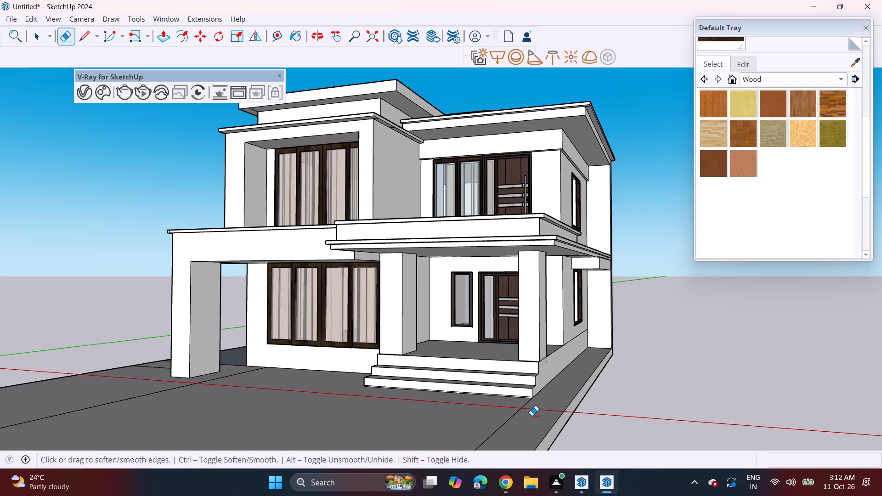
# Undo the remaining side extensions of the ground slab and the forecourt slab in front of the house.
pyautogui.hotkey('ctrl', 'z')
pyautogui.hotkey('ctrl', 'z')
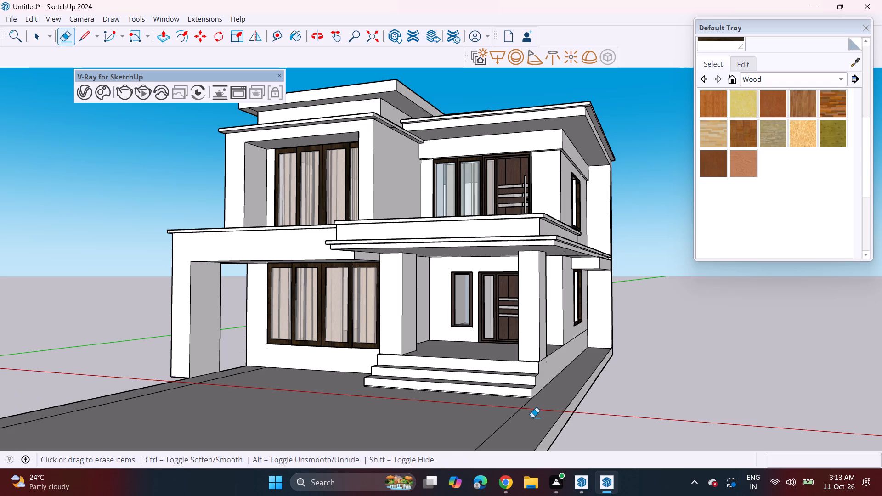
pyautogui.hotkey('ctrl', 'z')
pyautogui.hotkey('ctrl', 'z')
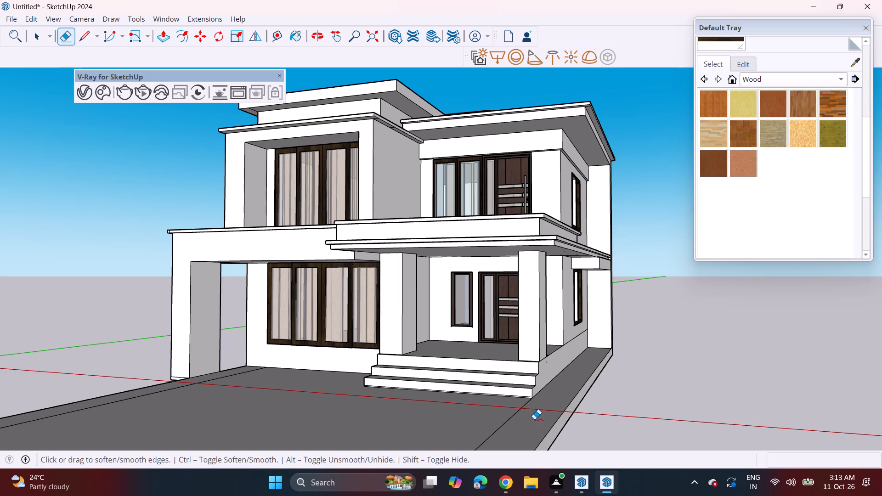
pyautogui.hotkey('ctrl', 'z')
pyautogui.hotkey('ctrl', 'z')
pyautogui.hotkey('ctrl', 'z')
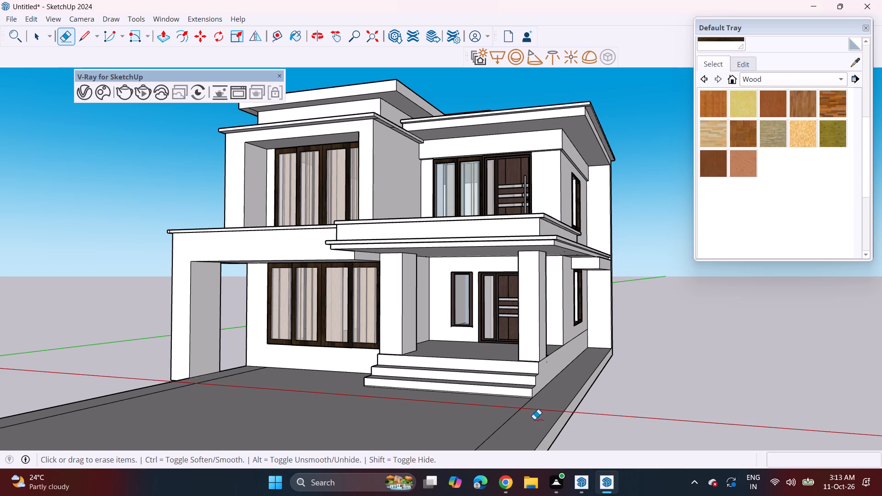
pyautogui.hotkey('ctrl', 'z')
pyautogui.hotkey('ctrl', 'z')
pyautogui.hotkey('ctrl', 'z')
pyautogui.hotkey('ctrl', 'z')
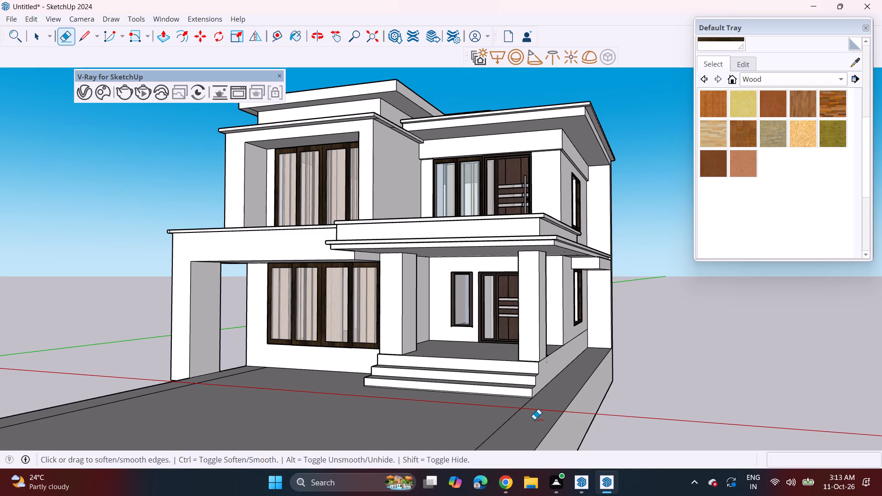
pyautogui.hotkey('ctrl', 'z')
# Push the underside of the house base up about 9 3/16".
pyautogui.moveTo(535, 417); pyautogui.dragTo(523, 345, button='middle')
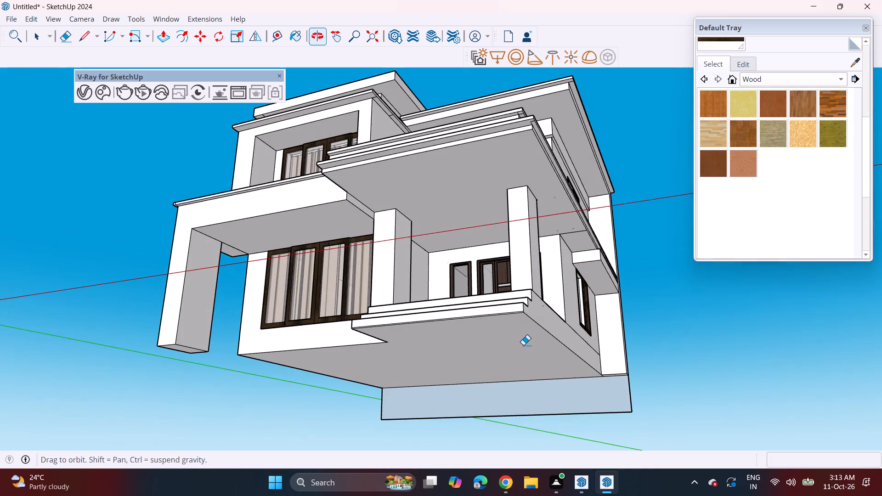
pyautogui.scroll(2, 486, 354)
pyautogui.press('p')
pyautogui.click(484, 368)
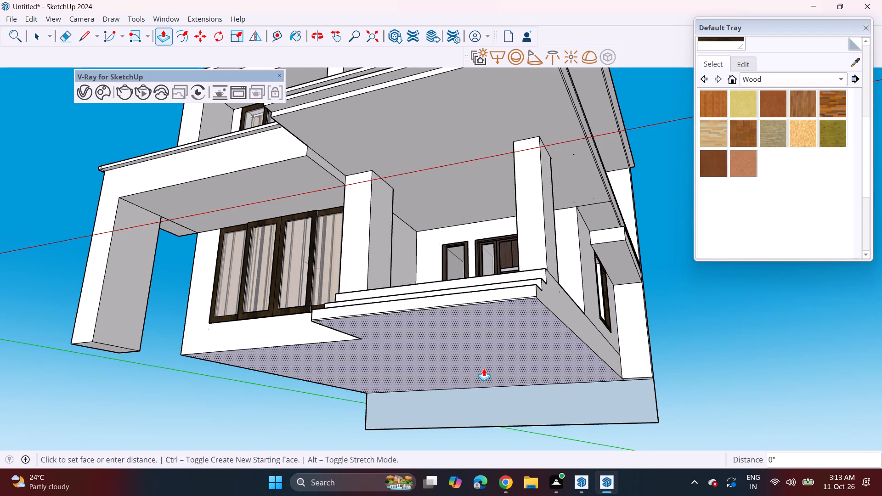
pyautogui.click(486, 358)
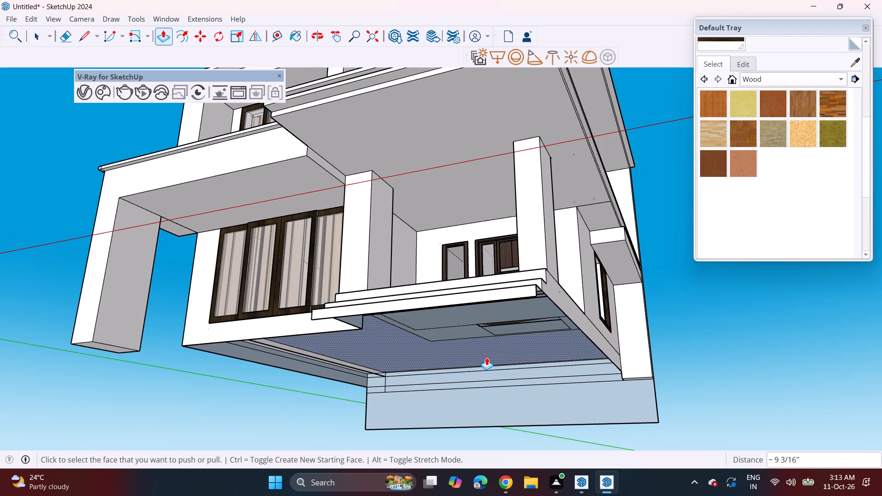
# Erase the lowest entrance step's faces and leftover edges below the front of the porch.
pyautogui.moveTo(477, 354); pyautogui.dragTo(754, 349, button='middle')
pyautogui.moveTo(58, 37); pyautogui.dragTo(78, 45)
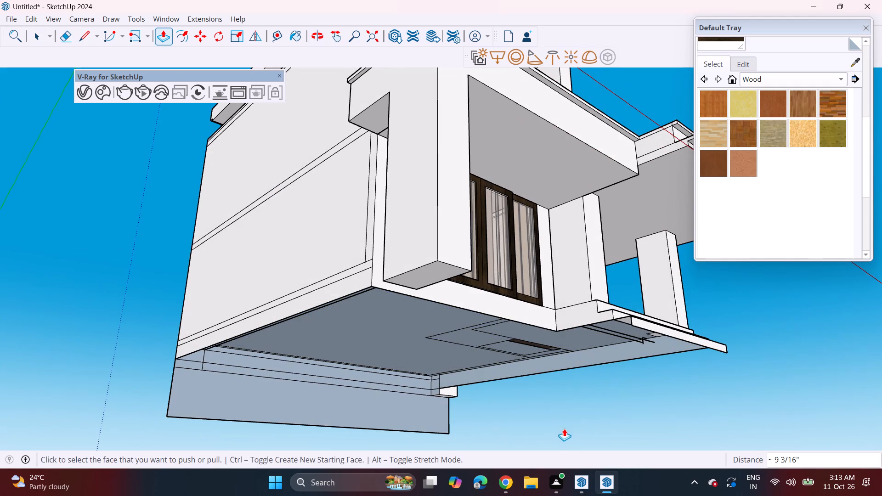
pyautogui.moveTo(565, 428); pyautogui.dragTo(666, 456, button='middle')
pyautogui.scroll(2, 638, 350)
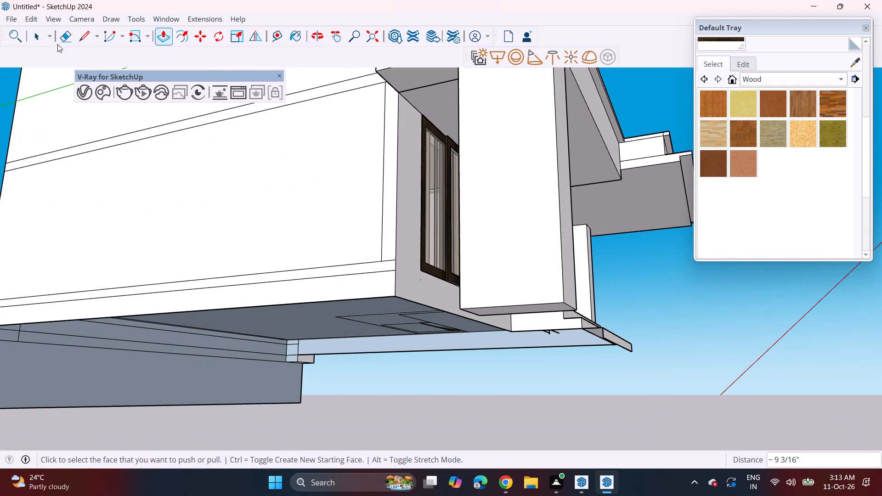
pyautogui.click(57, 38)
pyautogui.click(615, 344)
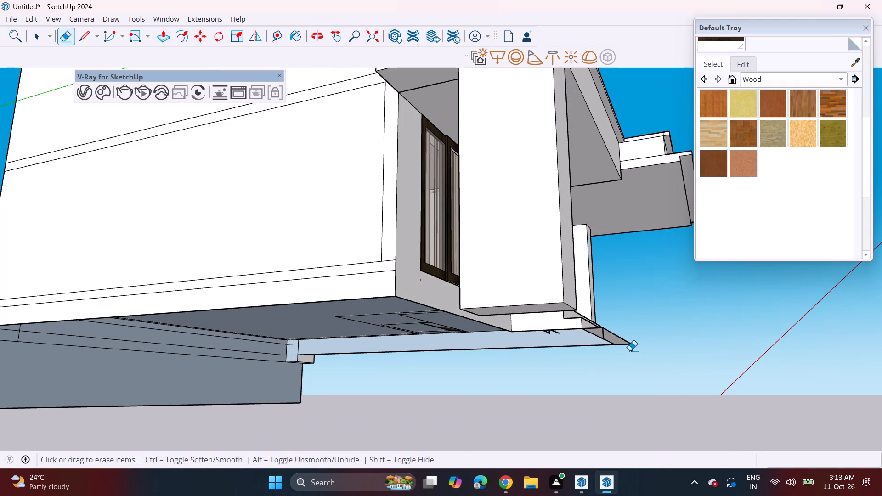
pyautogui.click(630, 350)
pyautogui.click(603, 336)
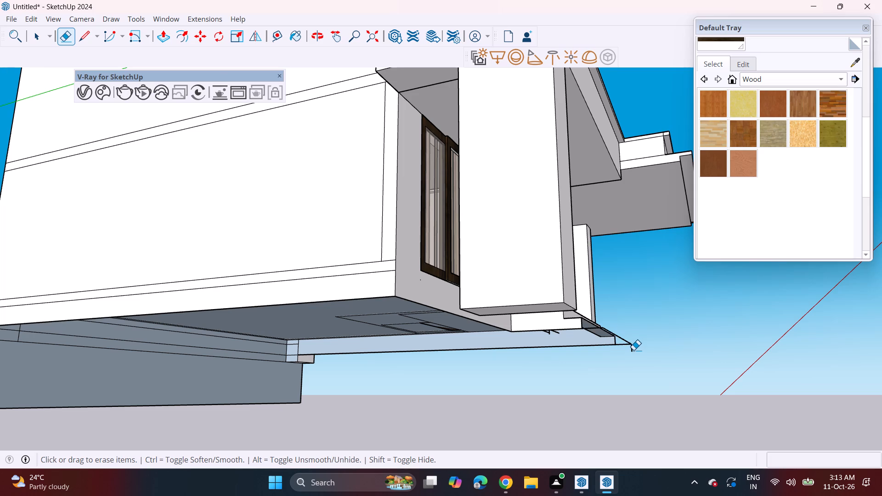
pyautogui.click(633, 350)
pyautogui.click(633, 350)
pyautogui.click(631, 344)
pyautogui.moveTo(627, 345); pyautogui.dragTo(443, 428, button='middle')
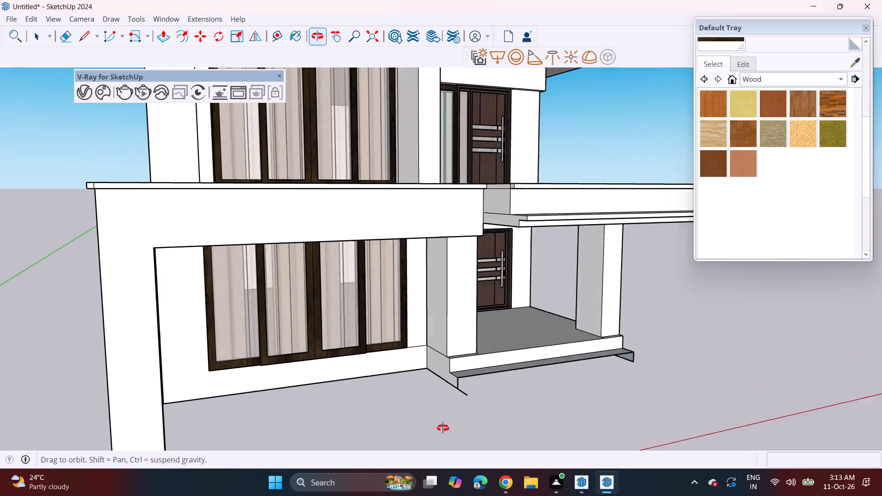
pyautogui.moveTo(443, 428); pyautogui.dragTo(317, 434, button='middle')
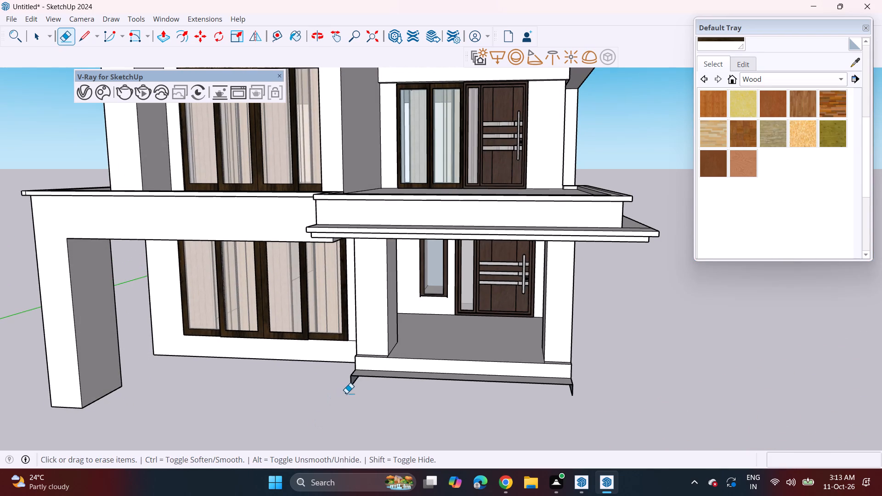
pyautogui.click(346, 393)
# Erase the face hanging below the rear wall and its leftover vertical edge.
pyautogui.moveTo(589, 412); pyautogui.dragTo(534, 359, button='middle')
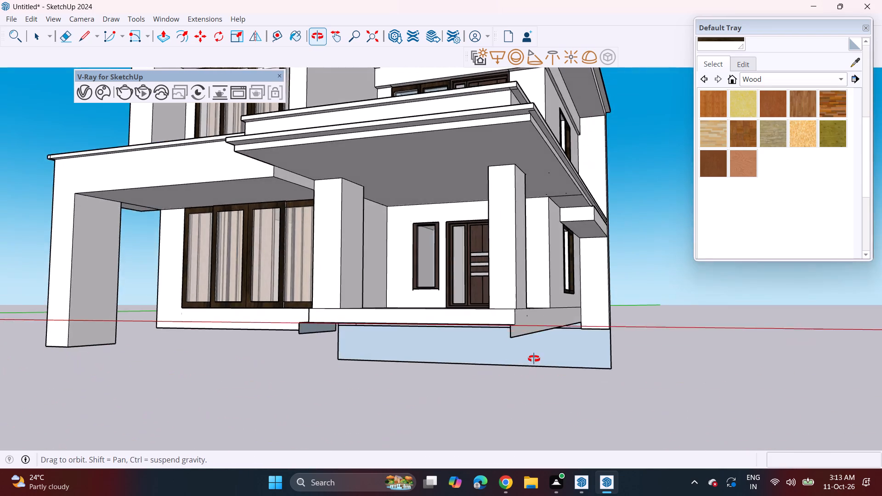
pyautogui.moveTo(534, 359); pyautogui.dragTo(582, 315, button='middle')
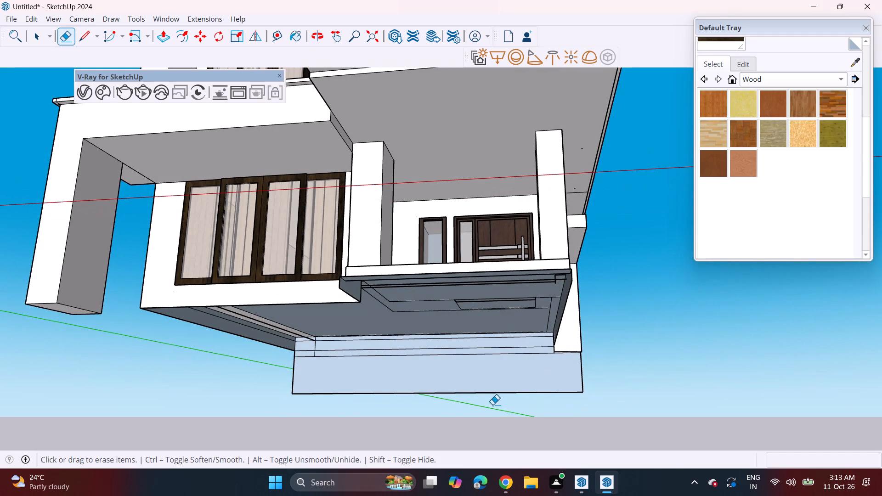
pyautogui.moveTo(492, 405); pyautogui.dragTo(469, 408, button='middle')
pyautogui.moveTo(509, 387); pyautogui.dragTo(509, 396)
pyautogui.moveTo(599, 369); pyautogui.dragTo(588, 375)
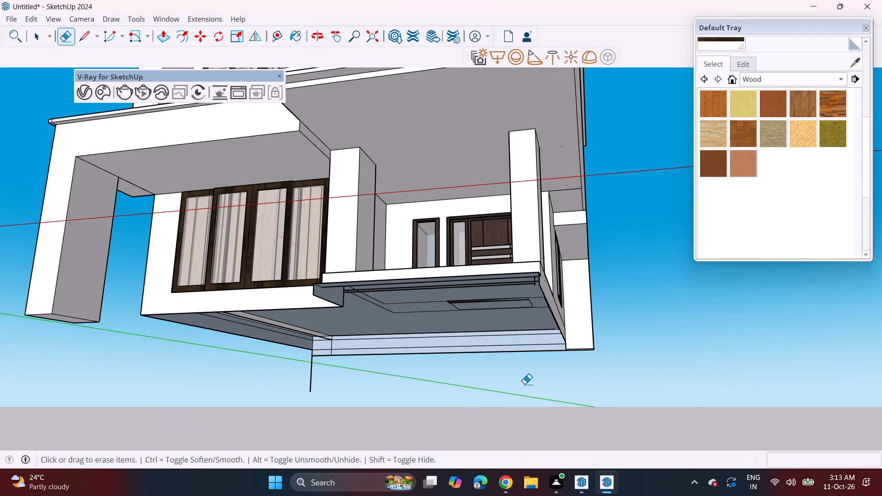
pyautogui.moveTo(304, 391); pyautogui.dragTo(342, 382)
# Erase the leftover edges at the rear corner of the base beneath the carport-side wall.
pyautogui.moveTo(330, 375); pyautogui.dragTo(600, 391, button='middle')
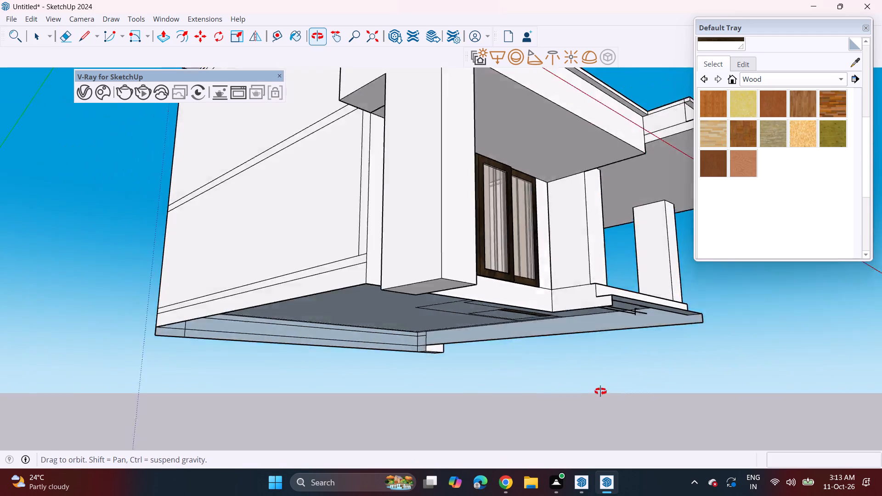
pyautogui.moveTo(600, 391); pyautogui.dragTo(606, 394, button='middle')
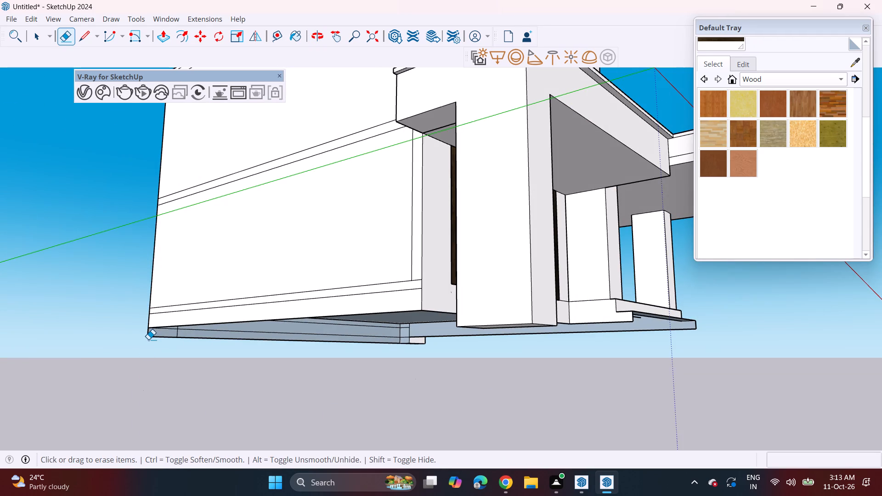
pyautogui.click(149, 337)
pyautogui.click(169, 335)
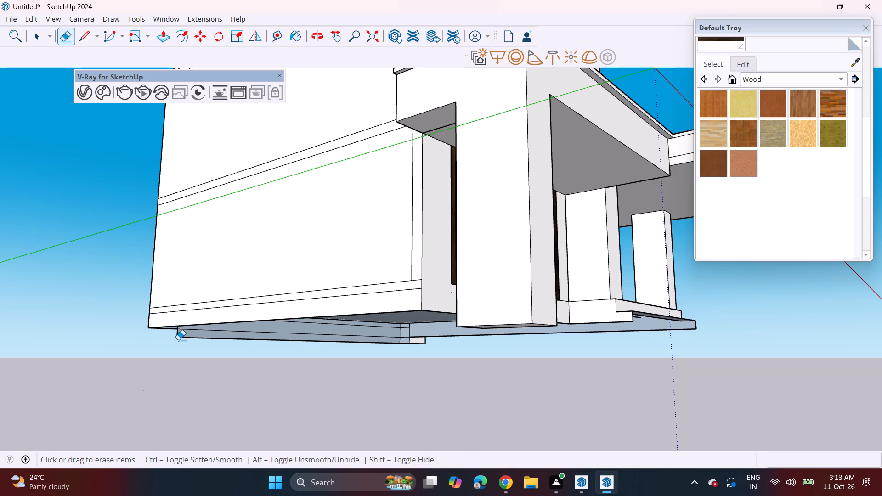
pyautogui.click(182, 336)
pyautogui.moveTo(178, 337); pyautogui.dragTo(176, 347)
# Push the bottom face of the rear corner pillar up about 9 3/16", level with the raised base underside.
pyautogui.moveTo(414, 373); pyautogui.dragTo(328, 335, button='middle')
pyautogui.moveTo(569, 355); pyautogui.dragTo(350, 344, button='middle')
pyautogui.moveTo(635, 369); pyautogui.dragTo(605, 314, button='middle')
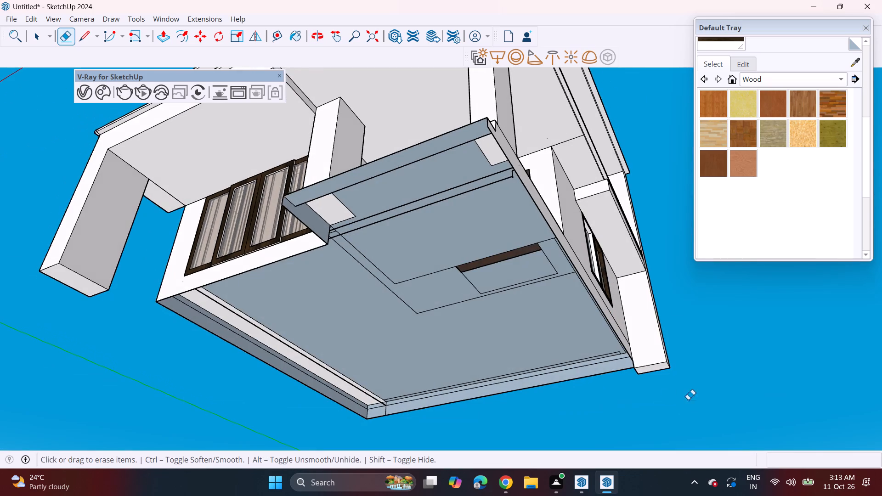
pyautogui.scroll(3, 681, 383)
pyautogui.moveTo(160, 32); pyautogui.dragTo(165, 41)
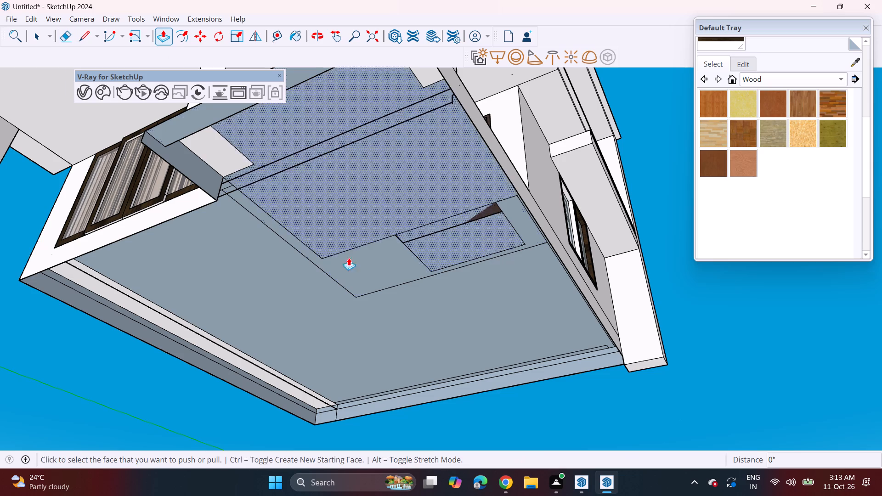
pyautogui.click(642, 367)
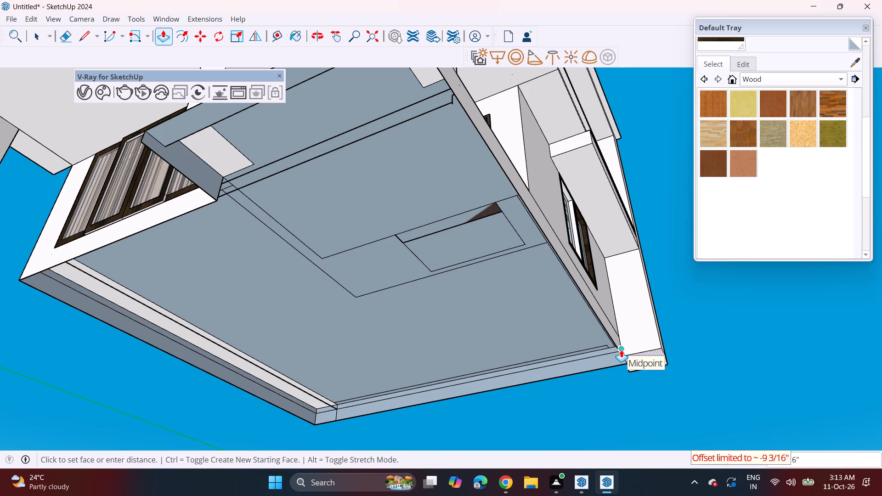
pyautogui.click(621, 349)
# Erase the leftover faces and edges hanging below the rear corner pillar.
pyautogui.moveTo(66, 38); pyautogui.dragTo(66, 37)
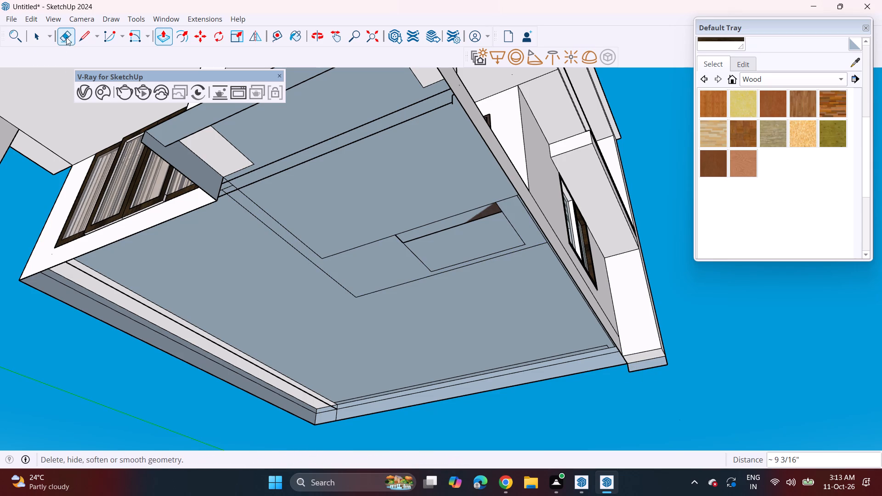
pyautogui.moveTo(66, 37); pyautogui.dragTo(73, 48)
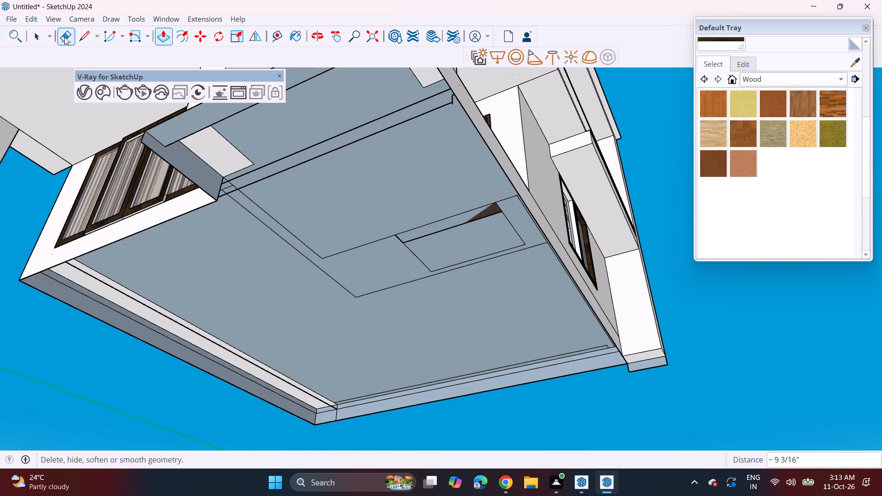
pyautogui.click(64, 37)
pyautogui.moveTo(650, 366); pyautogui.dragTo(650, 367)
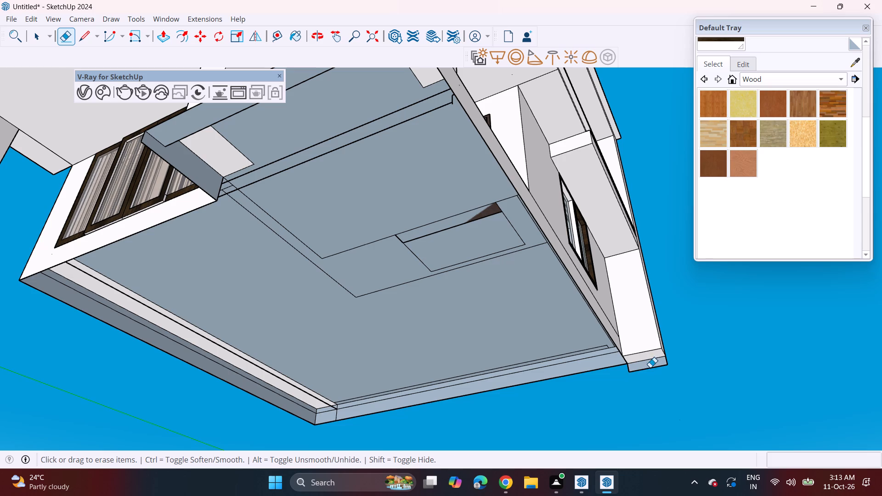
pyautogui.moveTo(650, 367); pyautogui.dragTo(650, 370)
pyautogui.moveTo(630, 371); pyautogui.dragTo(623, 372)
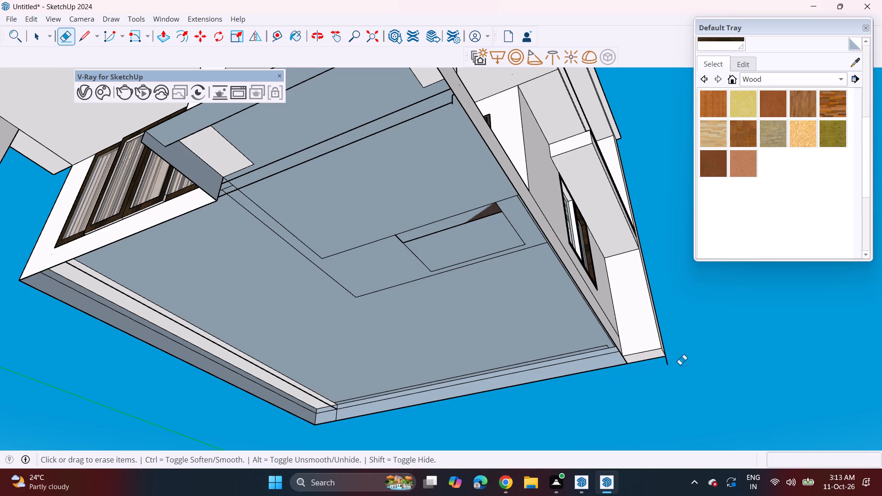
pyautogui.moveTo(669, 361); pyautogui.dragTo(657, 368)
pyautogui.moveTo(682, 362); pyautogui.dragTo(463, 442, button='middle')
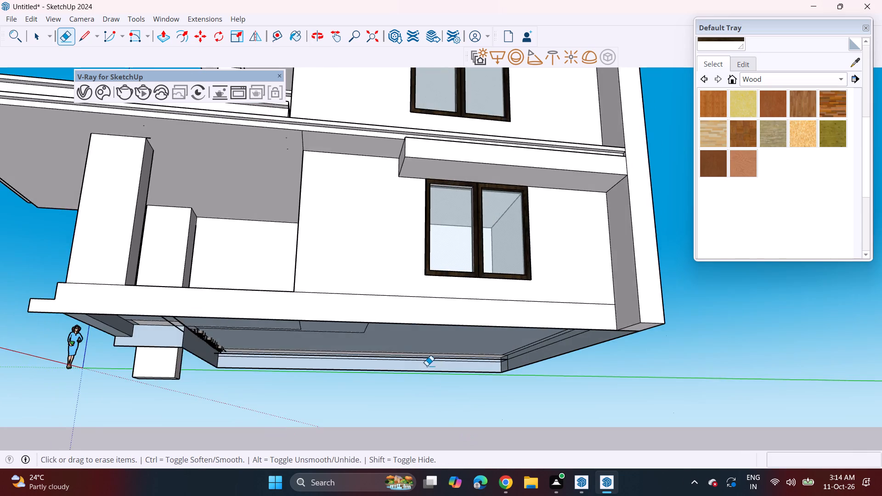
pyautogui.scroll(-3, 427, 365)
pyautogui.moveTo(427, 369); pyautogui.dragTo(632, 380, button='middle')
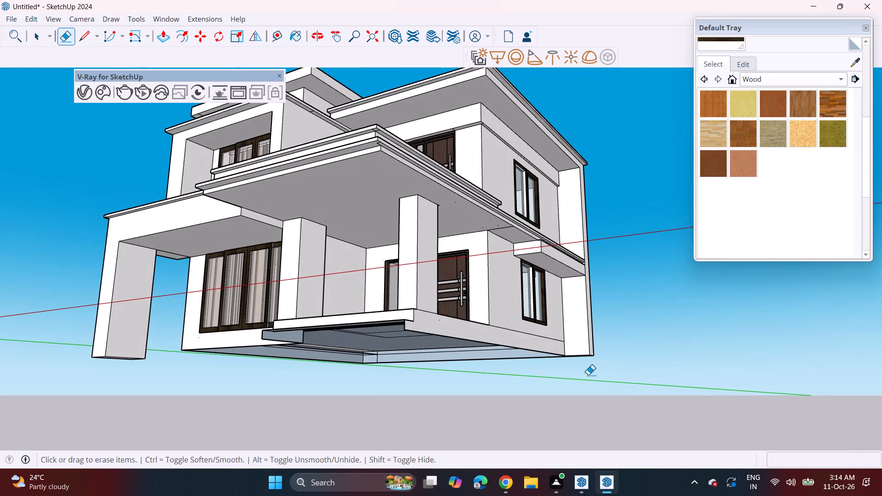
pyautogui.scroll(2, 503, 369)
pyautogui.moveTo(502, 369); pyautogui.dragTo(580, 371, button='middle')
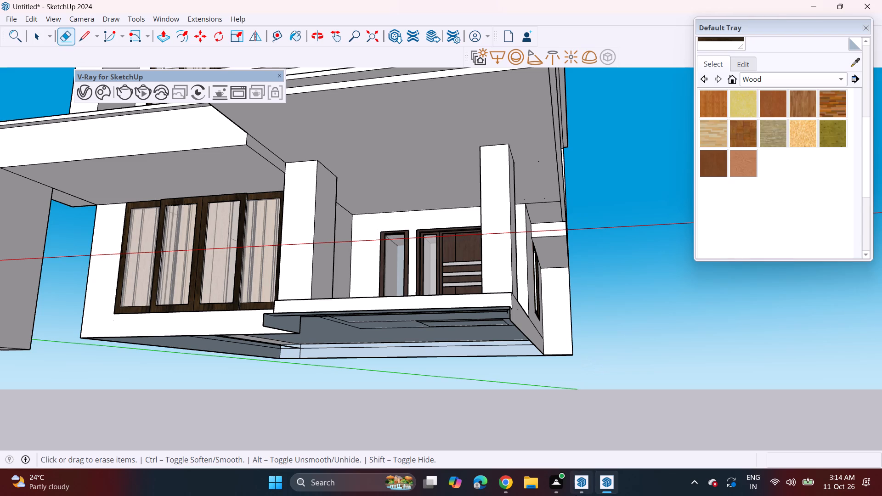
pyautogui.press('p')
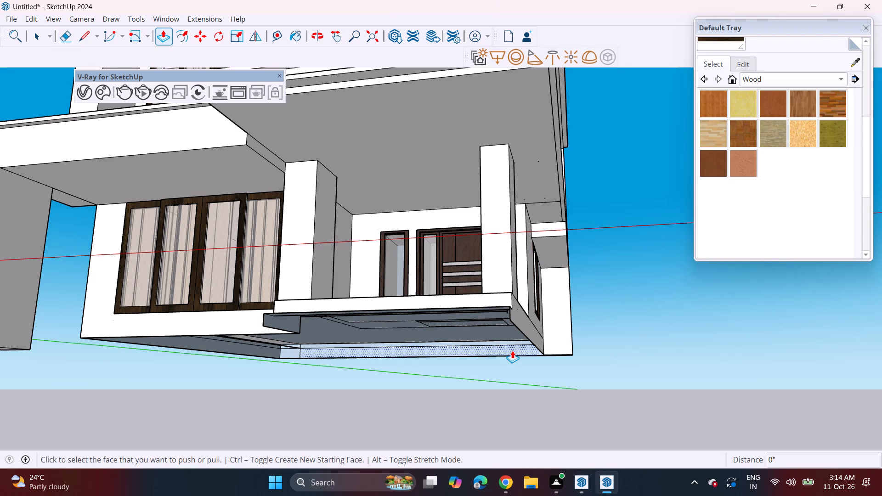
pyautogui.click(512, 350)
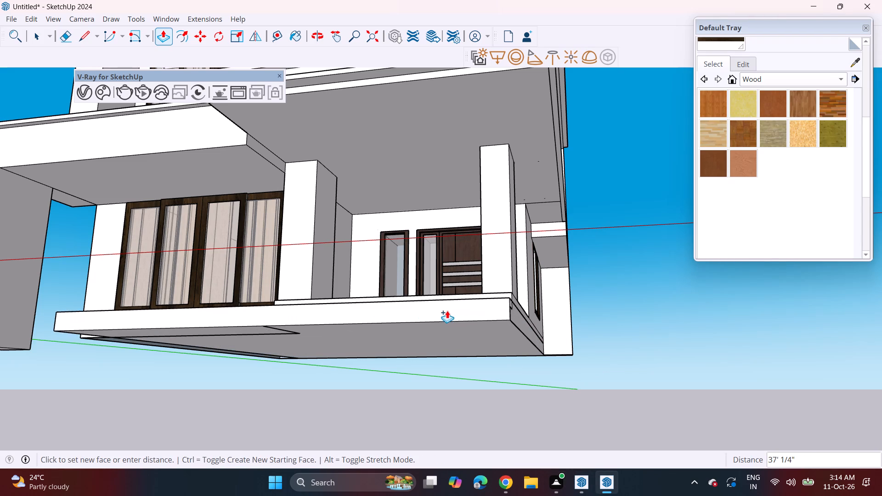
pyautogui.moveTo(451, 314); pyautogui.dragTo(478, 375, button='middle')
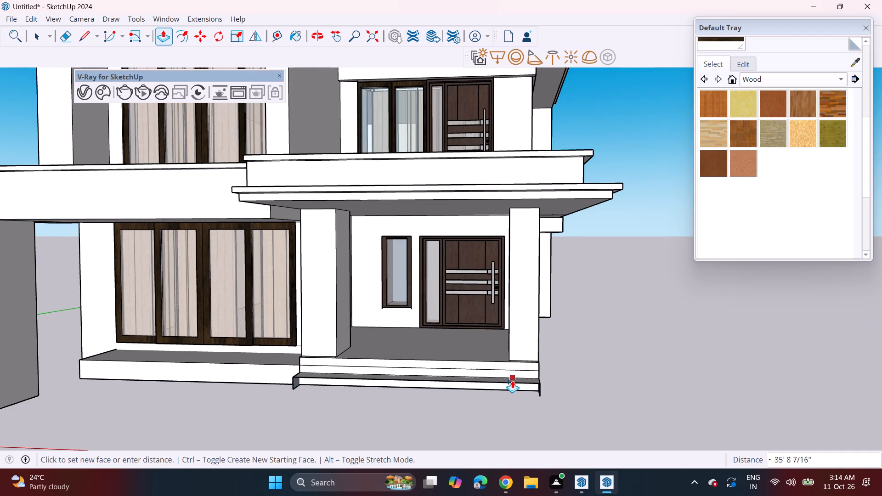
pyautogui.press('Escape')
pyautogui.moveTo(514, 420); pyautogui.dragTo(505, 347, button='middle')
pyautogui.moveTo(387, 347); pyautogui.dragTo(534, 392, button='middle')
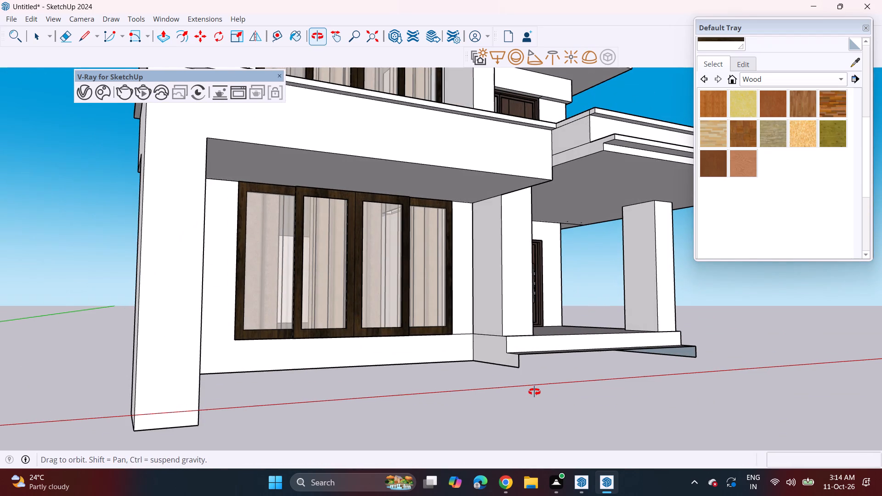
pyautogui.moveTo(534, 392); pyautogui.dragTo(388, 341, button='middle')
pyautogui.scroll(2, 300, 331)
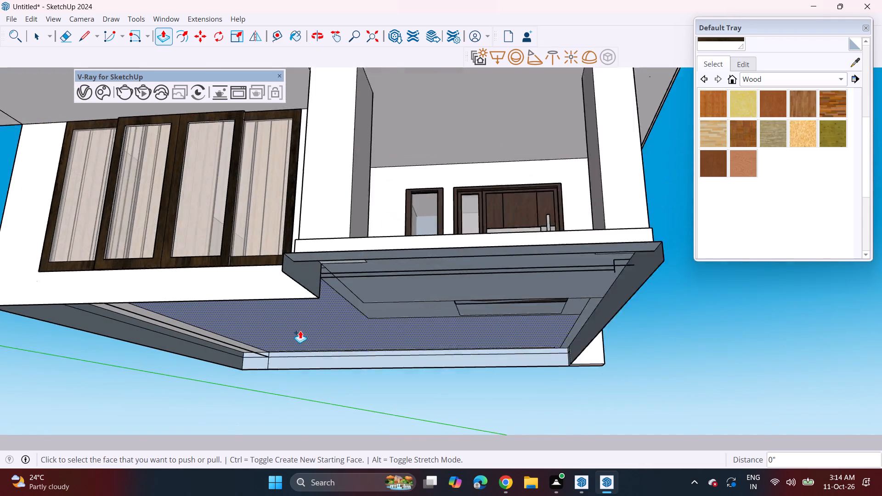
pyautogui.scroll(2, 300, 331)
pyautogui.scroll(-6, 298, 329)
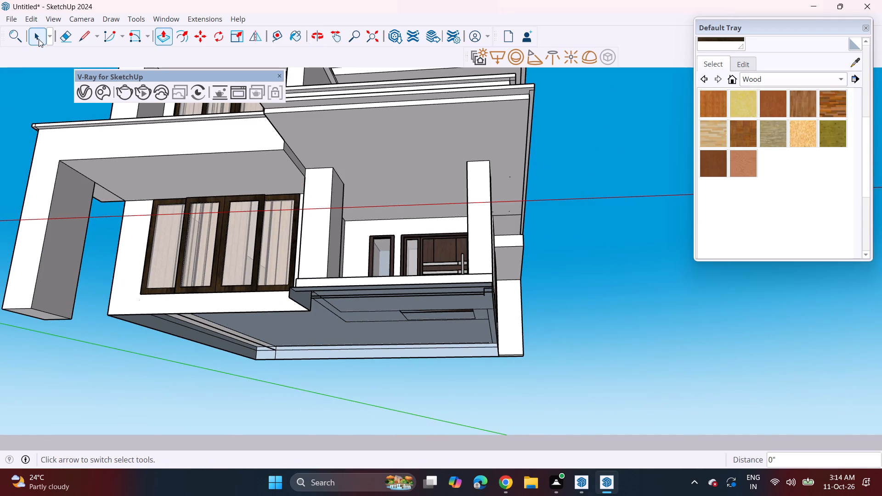
# Draw a line about 3' 10 1/8" long on the base wall beside the front windows, continuing the porch slab's bottom edge.
pyautogui.moveTo(82, 40); pyautogui.dragTo(86, 41)
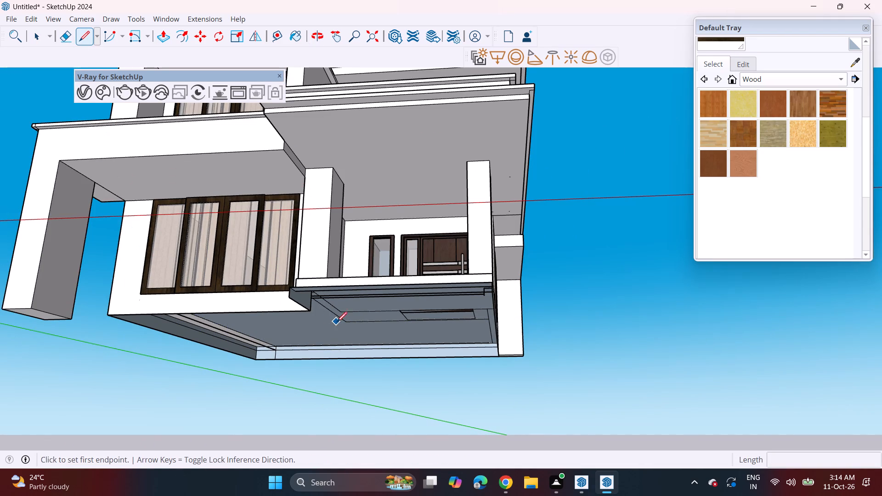
pyautogui.moveTo(333, 319); pyautogui.dragTo(490, 367, button='middle')
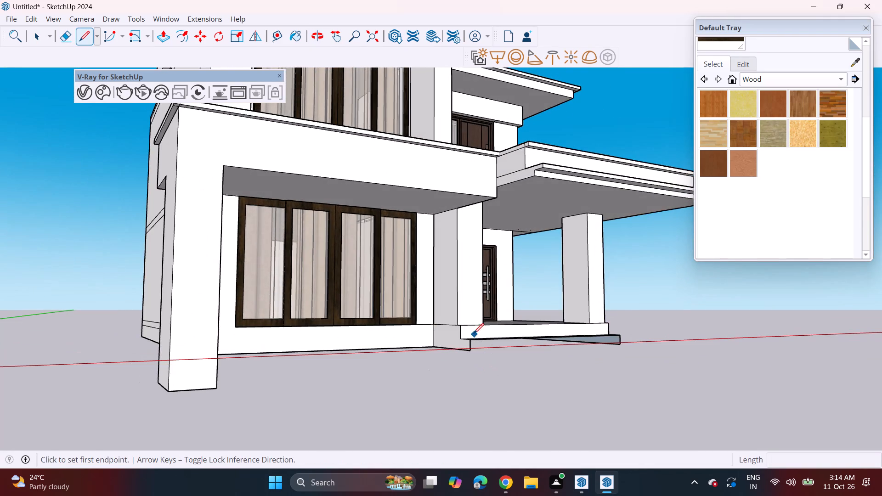
pyautogui.scroll(4, 474, 333)
pyautogui.click(459, 340)
pyautogui.click(416, 338)
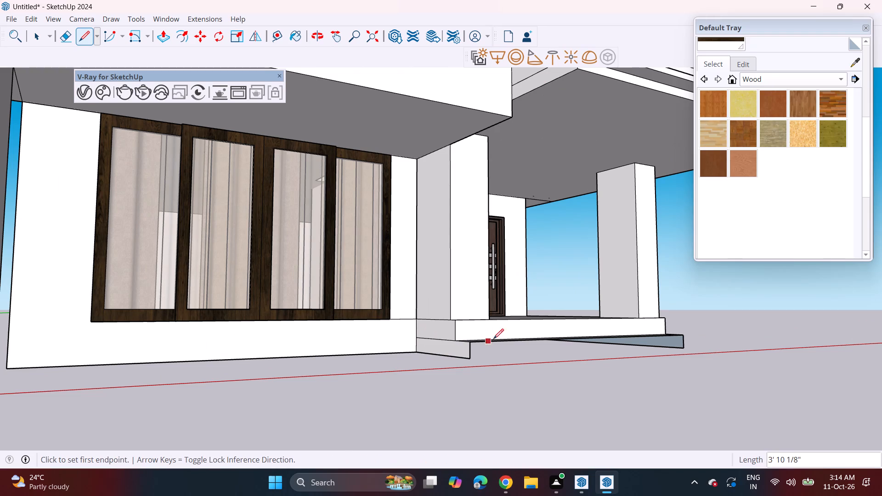
# Outline the porch slab's end on the carport-side base wall, and draw a line about 9 1/8" down to the wall's bottom edge.
pyautogui.moveTo(562, 343); pyautogui.dragTo(236, 349, button='middle')
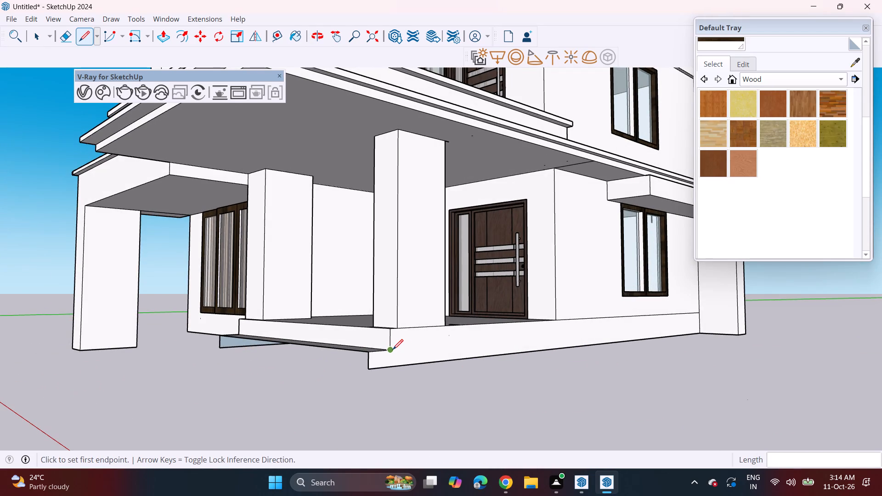
pyautogui.moveTo(393, 349); pyautogui.dragTo(398, 350)
pyautogui.click(445, 344)
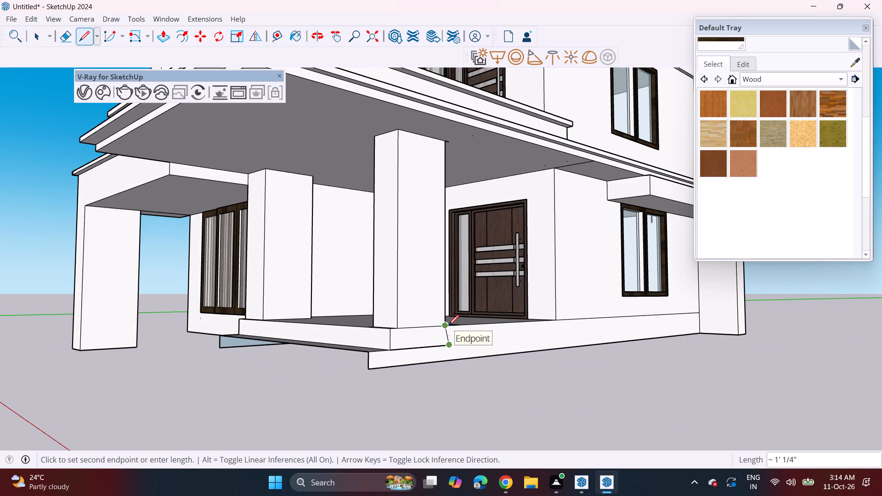
pyautogui.click(452, 328)
pyautogui.moveTo(403, 379); pyautogui.dragTo(459, 333, button='middle')
pyautogui.moveTo(71, 36); pyautogui.dragTo(72, 43)
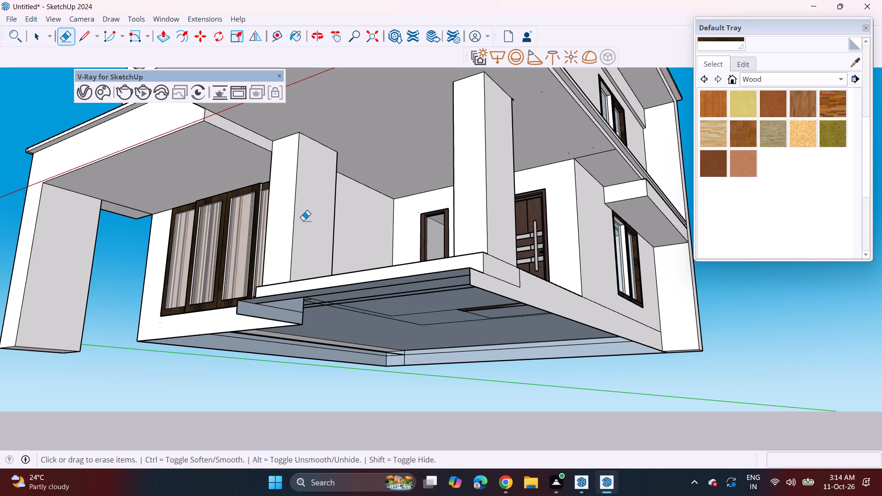
pyautogui.click(85, 35)
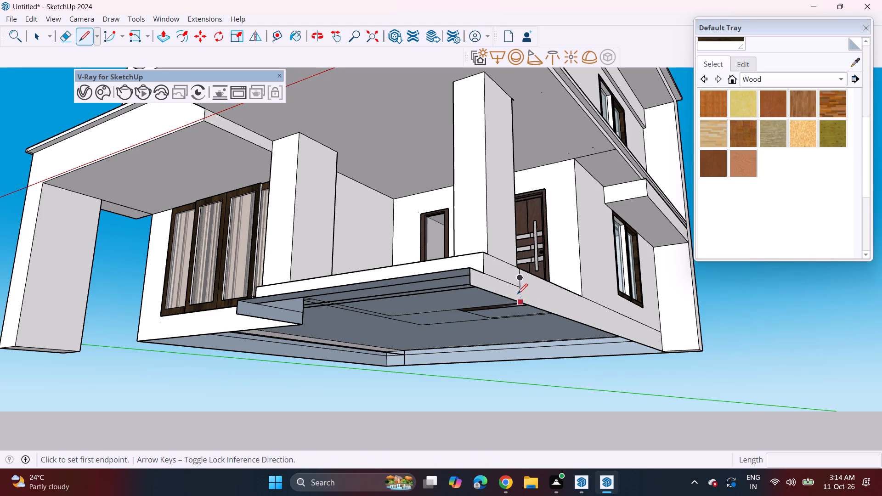
pyautogui.moveTo(518, 289); pyautogui.dragTo(520, 295)
pyautogui.click(520, 305)
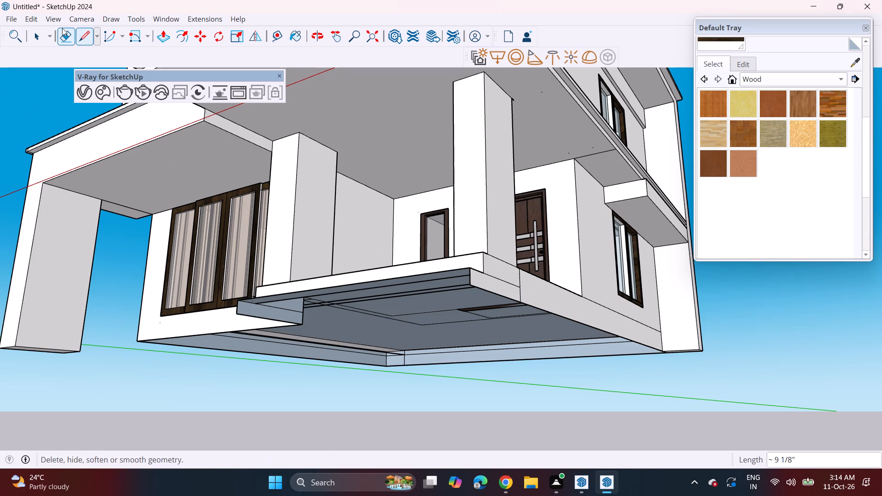
# Erase the leftover edges and faces hanging below both ends of the porch slab.
pyautogui.click(64, 36)
pyautogui.click(475, 288)
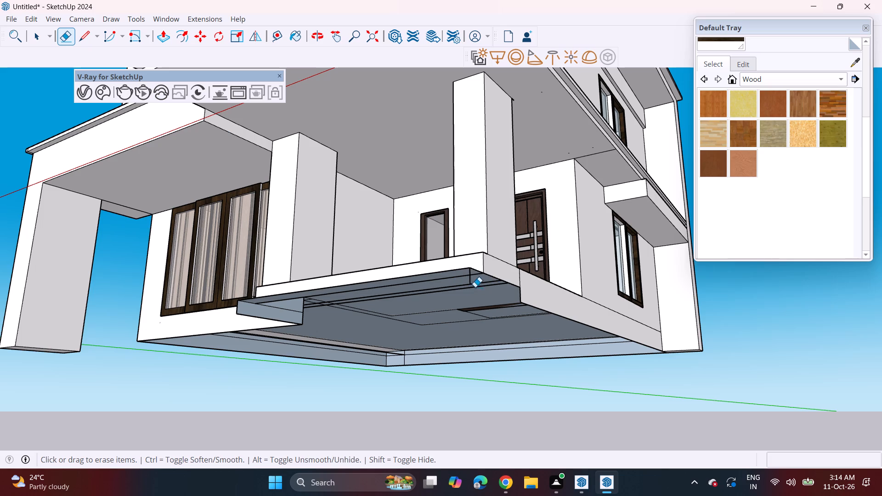
pyautogui.click(469, 282)
pyautogui.moveTo(435, 298); pyautogui.dragTo(701, 294, button='middle')
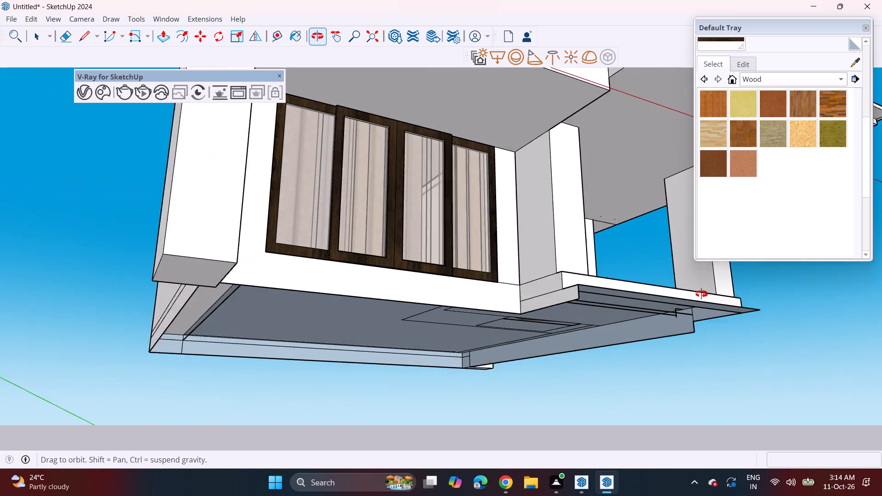
pyautogui.moveTo(701, 294); pyautogui.dragTo(708, 295, button='middle')
pyautogui.click(588, 306)
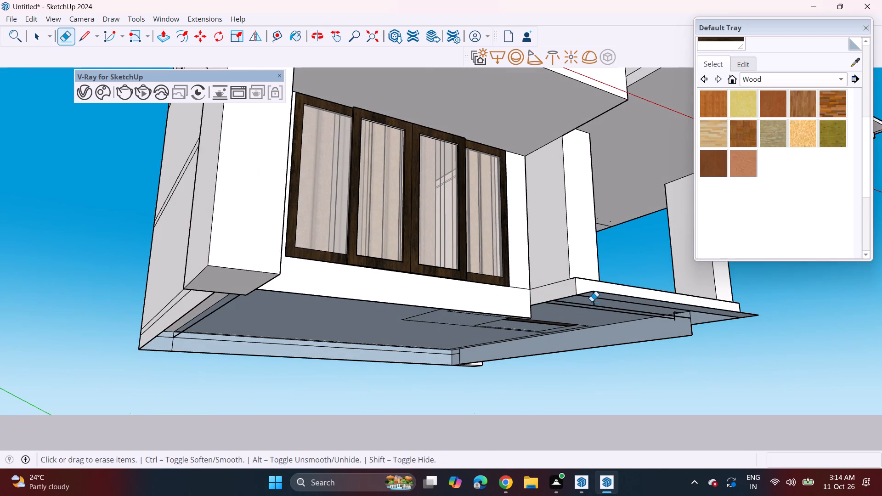
pyautogui.click(594, 299)
# Erase the leftover face projecting below the porch slab's front edge and its stray edges at both corners.
pyautogui.moveTo(662, 318); pyautogui.dragTo(490, 290, button='middle')
pyautogui.moveTo(389, 325); pyautogui.dragTo(347, 363, button='middle')
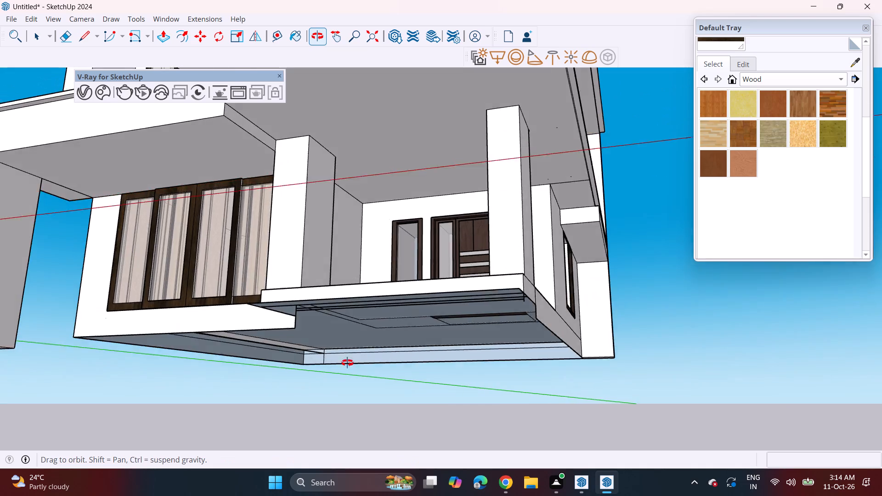
pyautogui.moveTo(347, 363); pyautogui.dragTo(439, 394, button='middle')
pyautogui.scroll(-2, 441, 390)
pyautogui.moveTo(498, 374); pyautogui.dragTo(420, 293, button='middle')
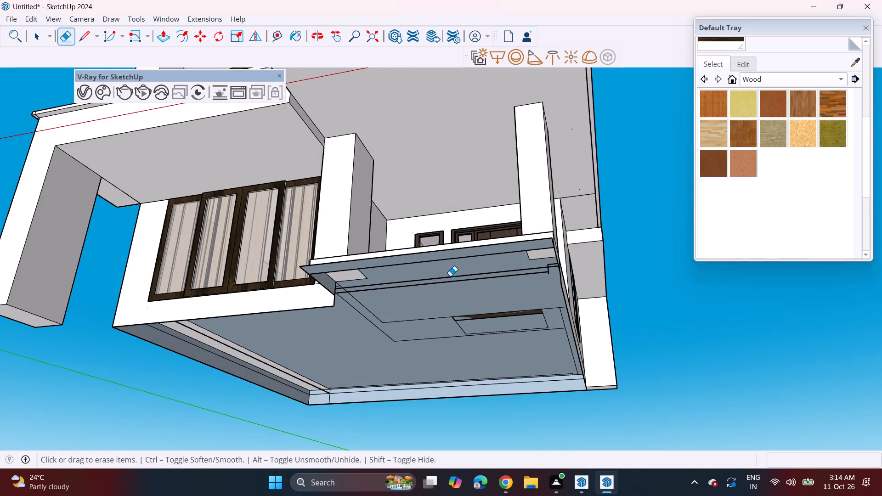
pyautogui.scroll(1, 449, 274)
pyautogui.moveTo(426, 244); pyautogui.dragTo(488, 385, button='middle')
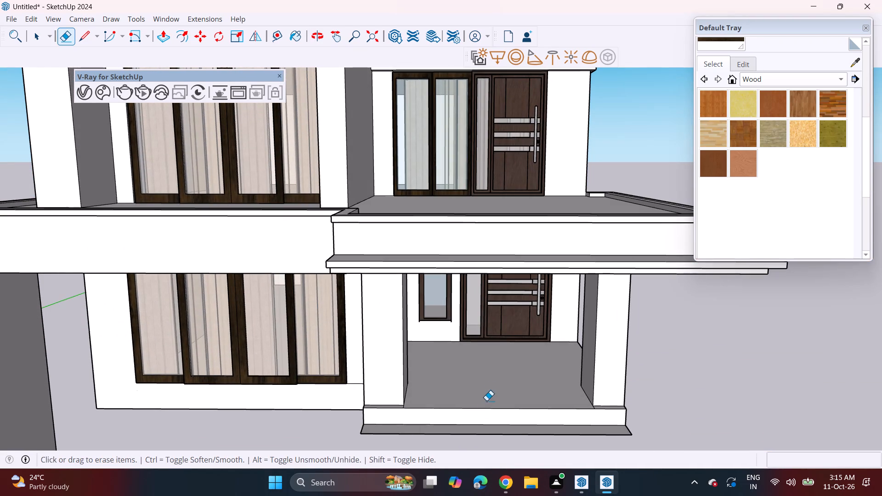
pyautogui.click(478, 435)
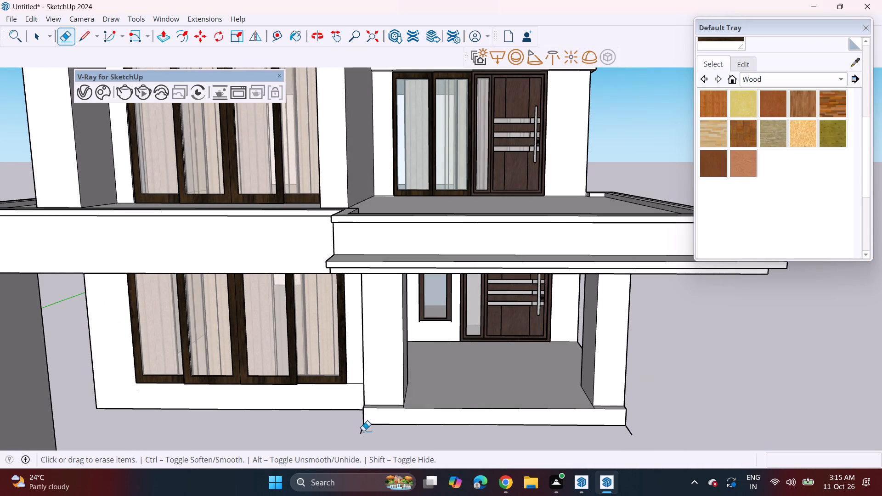
pyautogui.click(364, 431)
pyautogui.click(359, 430)
pyautogui.moveTo(362, 432); pyautogui.dragTo(382, 437)
pyautogui.moveTo(629, 436); pyautogui.dragTo(641, 428)
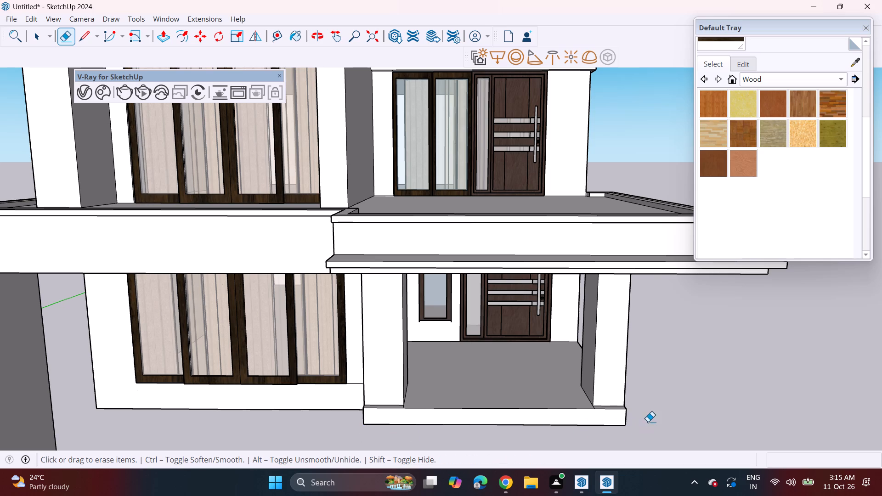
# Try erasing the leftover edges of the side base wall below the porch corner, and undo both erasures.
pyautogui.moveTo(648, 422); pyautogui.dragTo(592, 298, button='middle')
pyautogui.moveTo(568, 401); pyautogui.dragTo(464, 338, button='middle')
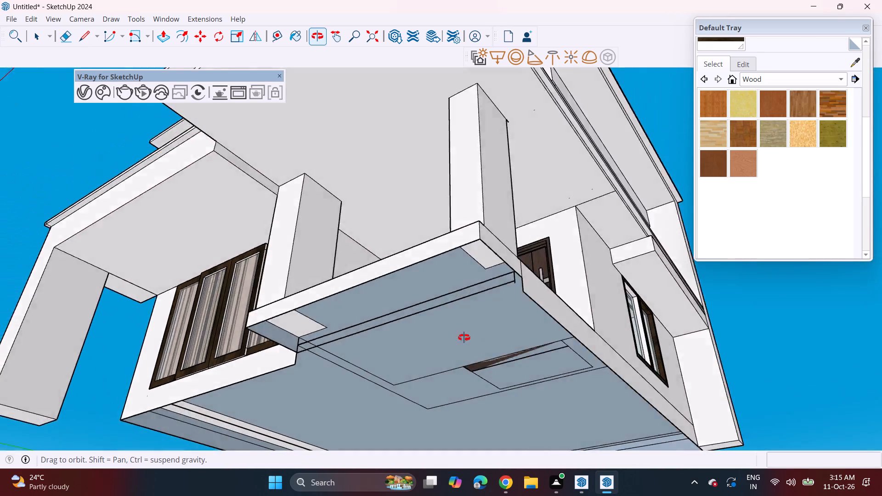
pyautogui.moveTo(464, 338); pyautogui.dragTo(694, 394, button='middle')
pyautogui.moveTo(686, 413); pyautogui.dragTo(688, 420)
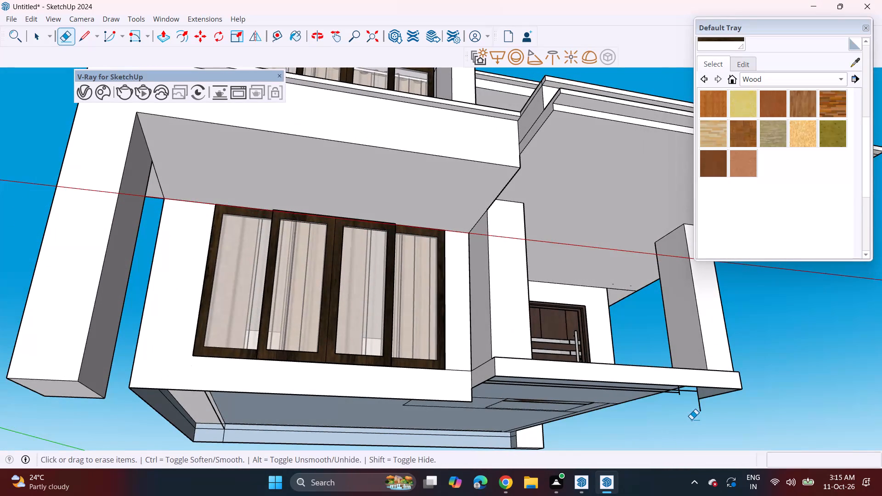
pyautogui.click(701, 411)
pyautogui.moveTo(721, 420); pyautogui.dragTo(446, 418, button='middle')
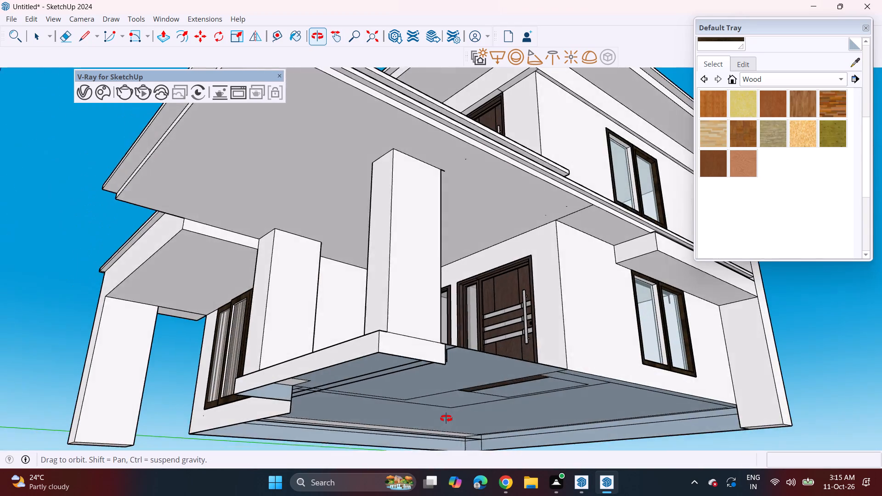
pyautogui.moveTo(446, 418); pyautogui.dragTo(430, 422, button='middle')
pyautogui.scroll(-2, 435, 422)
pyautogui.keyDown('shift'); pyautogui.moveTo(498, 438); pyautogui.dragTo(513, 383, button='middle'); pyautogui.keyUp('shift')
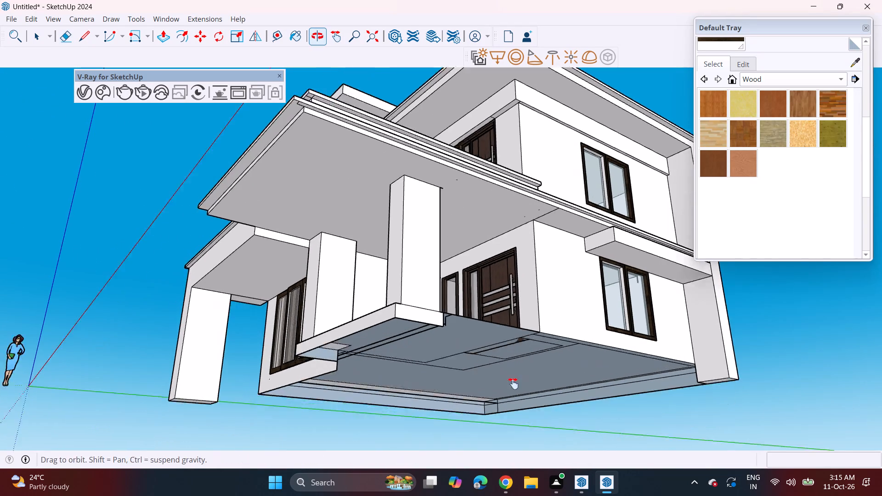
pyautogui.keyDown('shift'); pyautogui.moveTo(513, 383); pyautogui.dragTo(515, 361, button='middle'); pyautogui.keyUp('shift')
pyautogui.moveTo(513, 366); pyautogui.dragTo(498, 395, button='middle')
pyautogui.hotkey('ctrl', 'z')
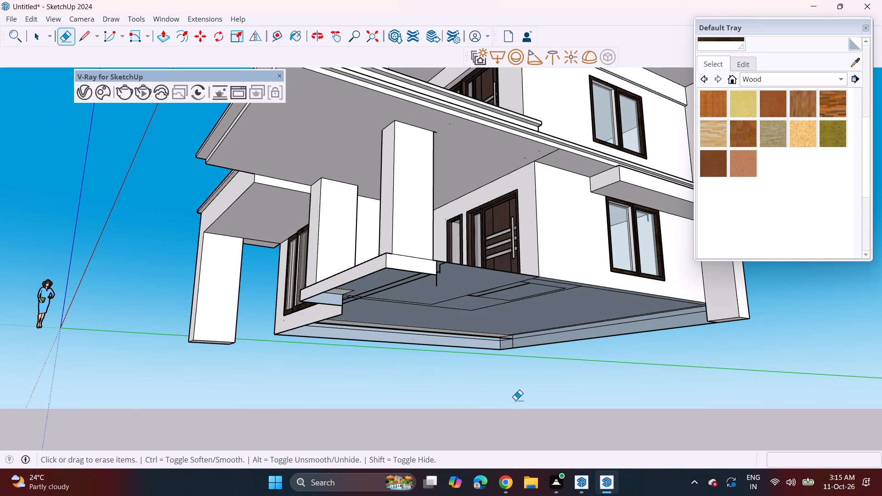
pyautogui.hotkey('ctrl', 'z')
# Close the main base's open underside with a rectangle about 32' 7 5/8" by 31' 10 5/16", drawn between opposite bottom corners.
pyautogui.moveTo(465, 343); pyautogui.dragTo(521, 356, button='middle')
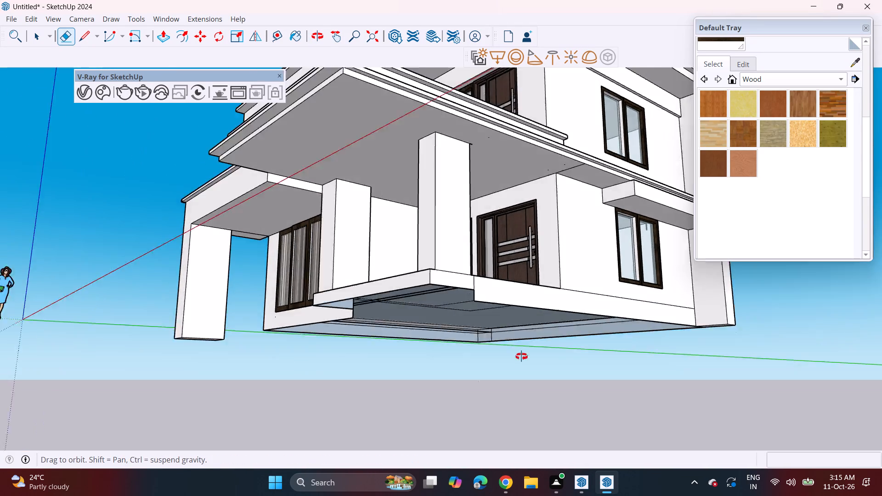
pyautogui.moveTo(521, 356); pyautogui.dragTo(594, 357, button='middle')
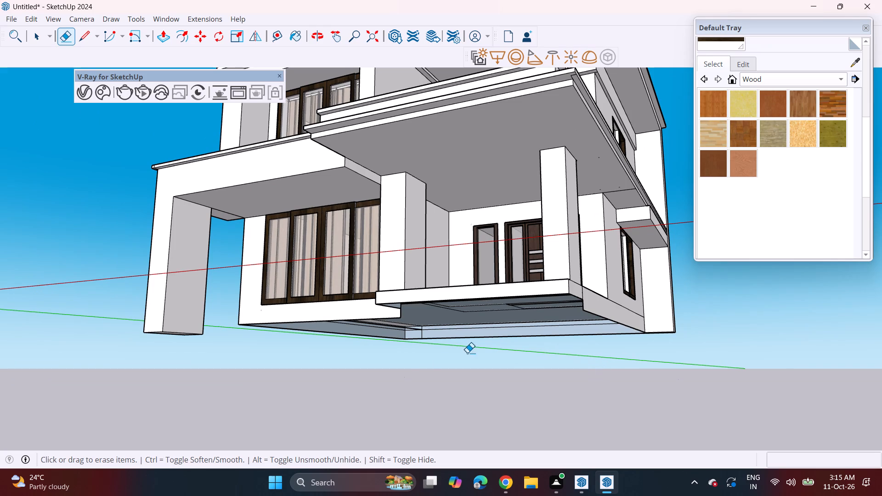
pyautogui.moveTo(421, 372); pyautogui.dragTo(431, 362, button='middle')
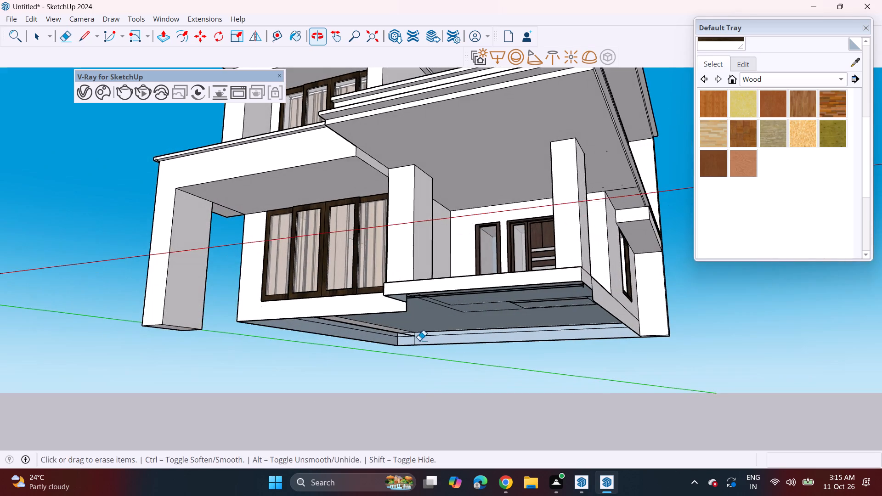
pyautogui.moveTo(401, 329); pyautogui.dragTo(263, 362, button='middle')
pyautogui.scroll(1, 404, 331)
pyautogui.moveTo(261, 362); pyautogui.dragTo(426, 248, button='middle')
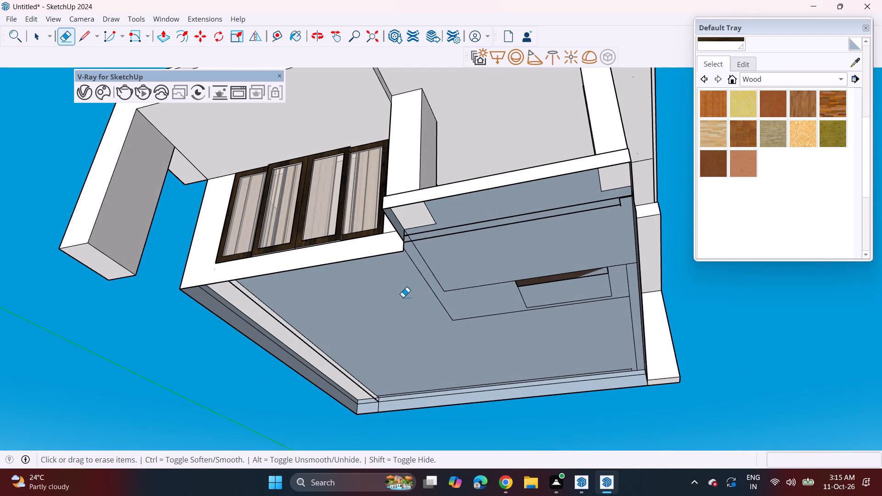
pyautogui.scroll(-3, 389, 314)
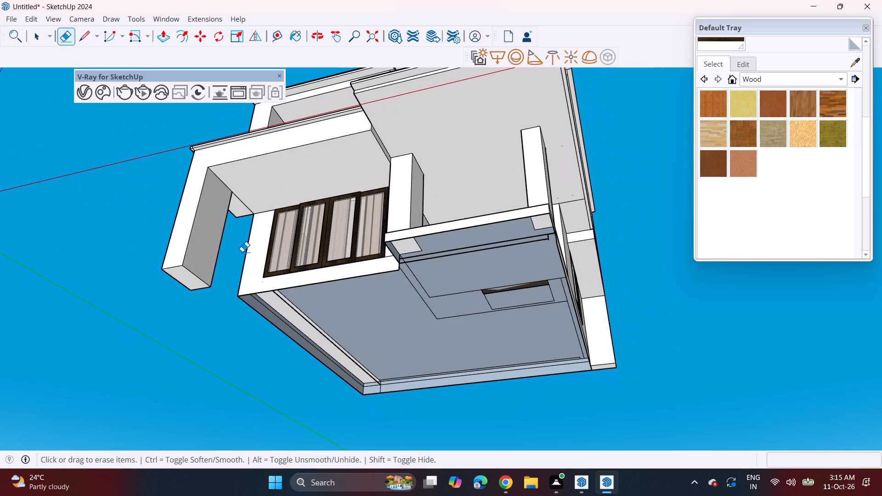
pyautogui.click(147, 36)
pyautogui.click(150, 51)
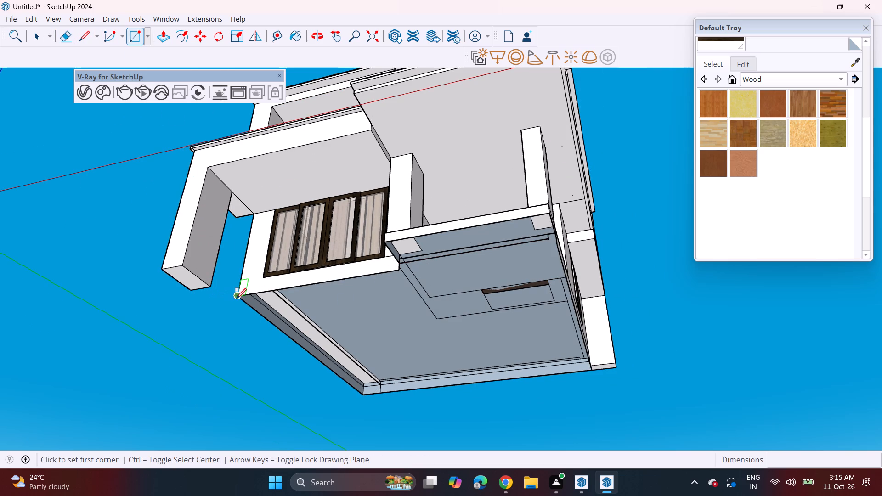
pyautogui.click(237, 299)
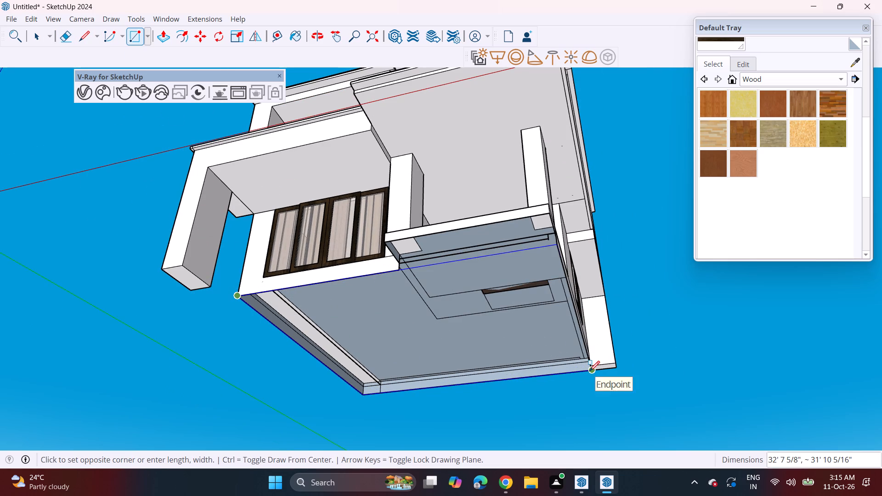
pyautogui.click(589, 371)
# Close the underside of the projecting porch slab with a rectangle from its outer front corner to the opposite inner corner.
pyautogui.moveTo(522, 303); pyautogui.dragTo(527, 355, button='middle')
pyautogui.moveTo(440, 322); pyautogui.dragTo(419, 261, button='middle')
pyautogui.scroll(2, 373, 238)
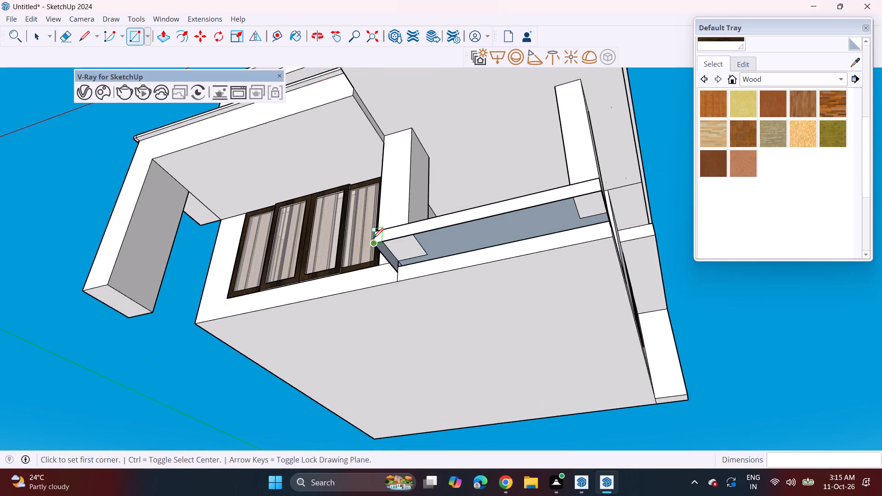
pyautogui.scroll(2, 373, 238)
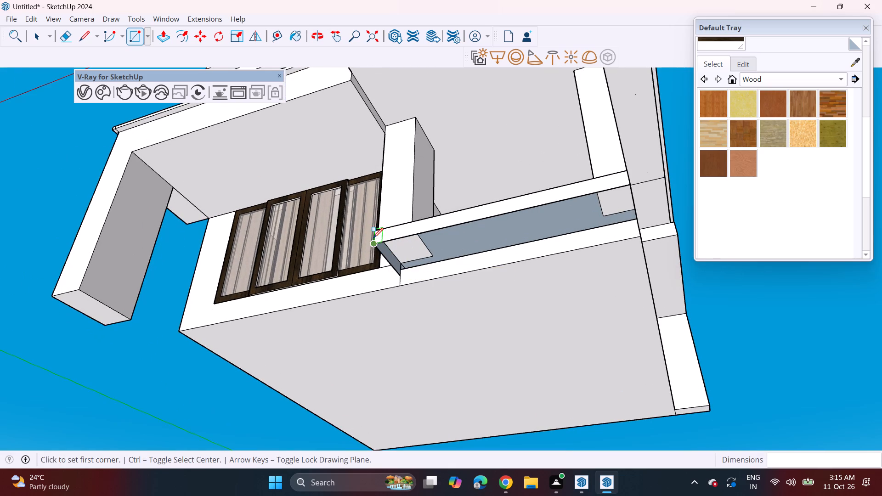
pyautogui.click(372, 248)
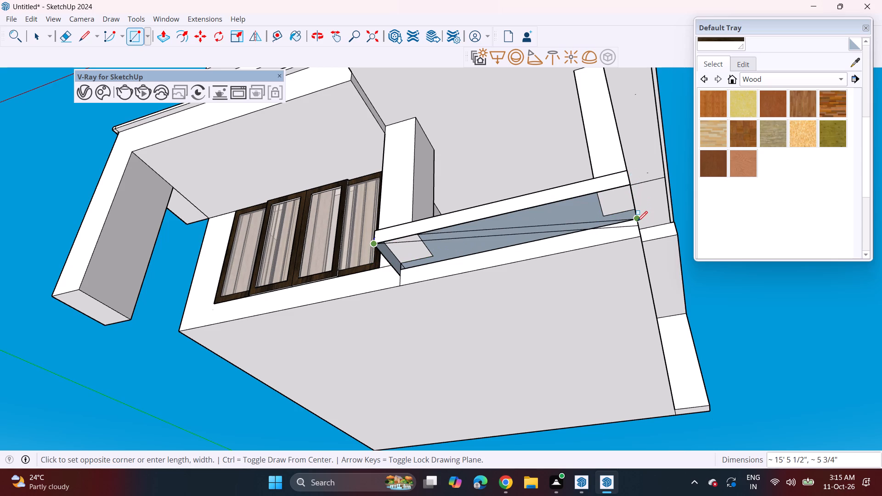
pyautogui.click(639, 226)
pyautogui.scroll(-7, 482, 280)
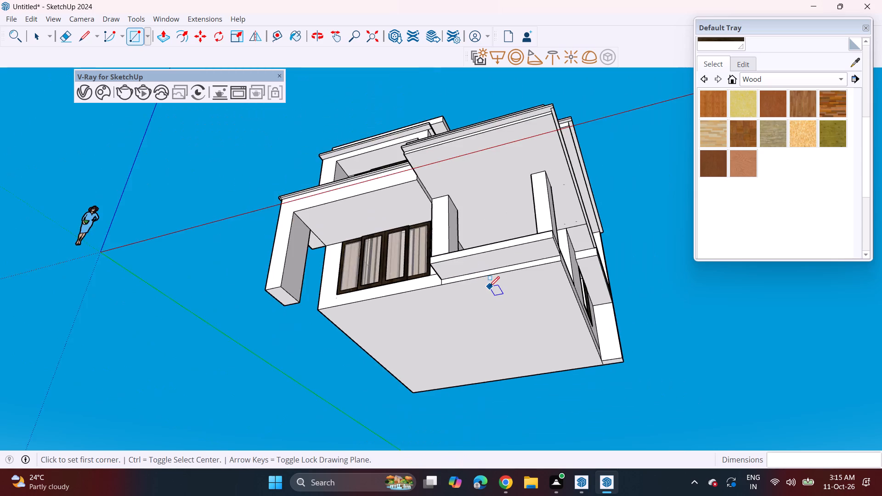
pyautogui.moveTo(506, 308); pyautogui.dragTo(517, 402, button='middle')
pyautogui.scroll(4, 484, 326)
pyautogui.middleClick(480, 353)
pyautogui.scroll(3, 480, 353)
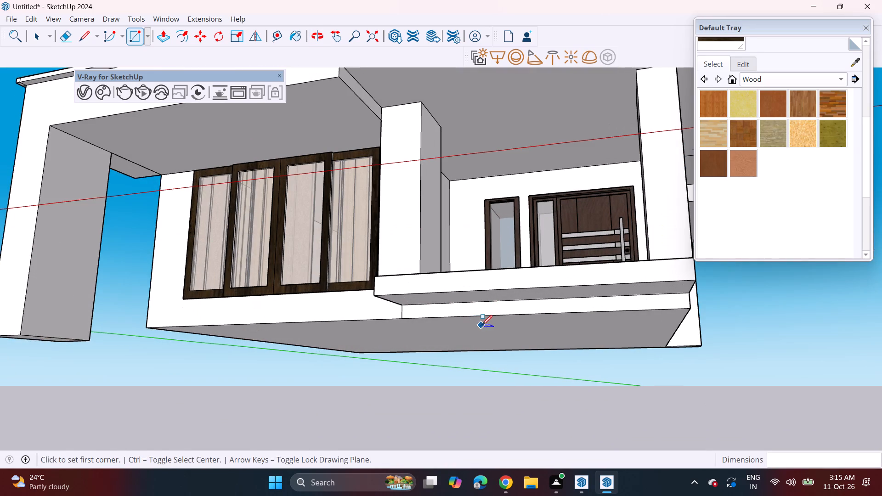
# Push the porch slab's underside up 5 11/16", and add two separate 8 7/16" tiers beneath it down to the base's bottom.
pyautogui.press('p')
pyautogui.click(514, 297)
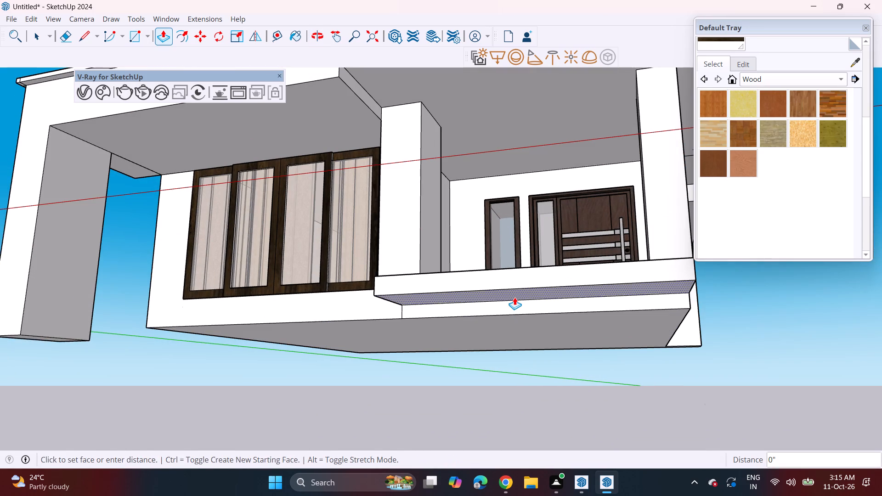
pyautogui.click(515, 288)
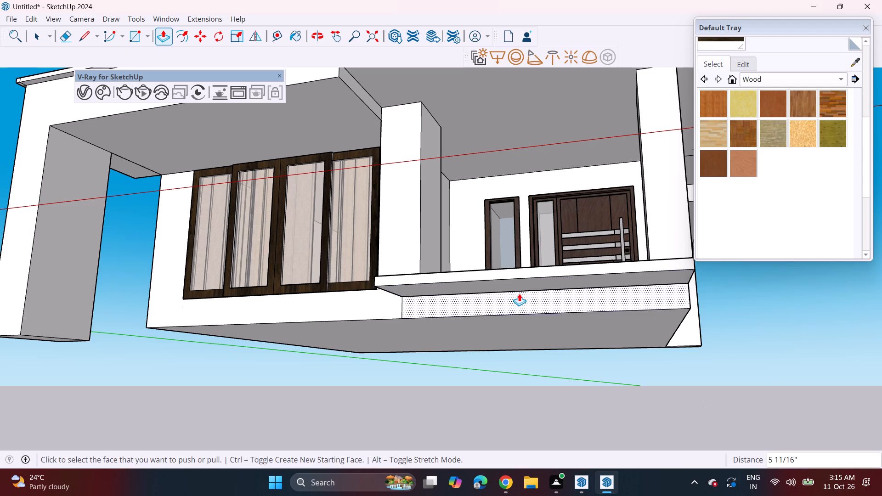
pyautogui.click(511, 283)
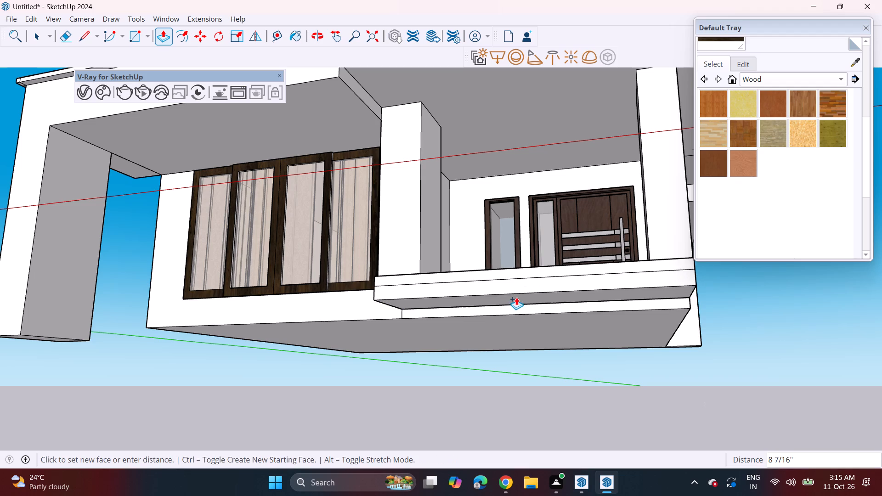
pyautogui.click(519, 294)
pyautogui.click(515, 293)
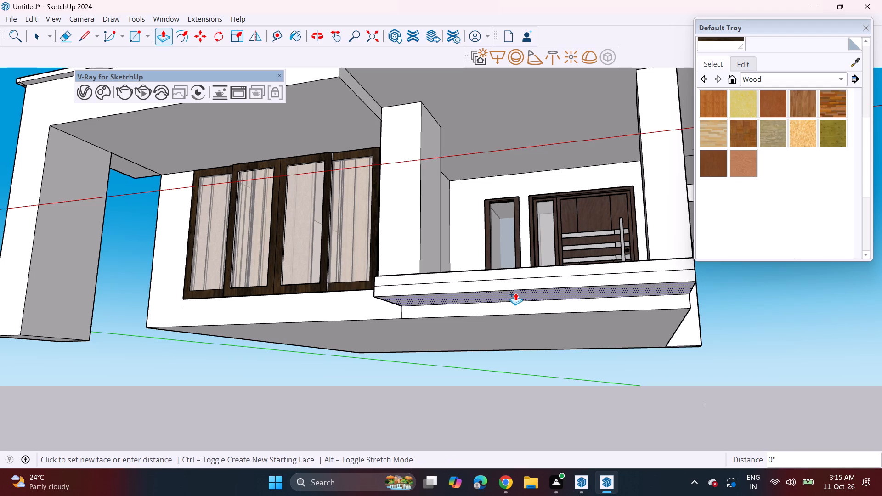
pyautogui.click(362, 327)
# Form the entrance steps by pulling the porch's lowest front tier out 1' 10 1/2" and the middle tier 10 5/8".
pyautogui.moveTo(417, 317); pyautogui.dragTo(357, 362, button='middle')
pyautogui.scroll(1, 427, 354)
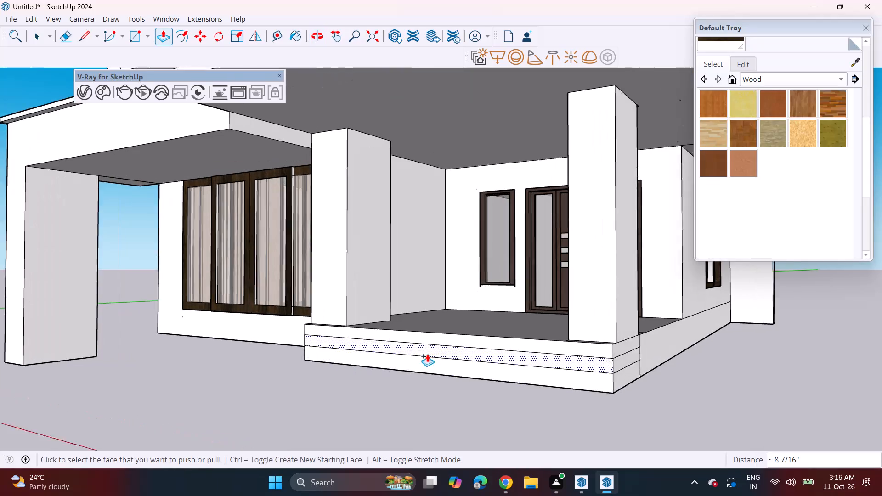
pyautogui.scroll(1, 427, 354)
pyautogui.click(431, 370)
pyautogui.click(404, 383)
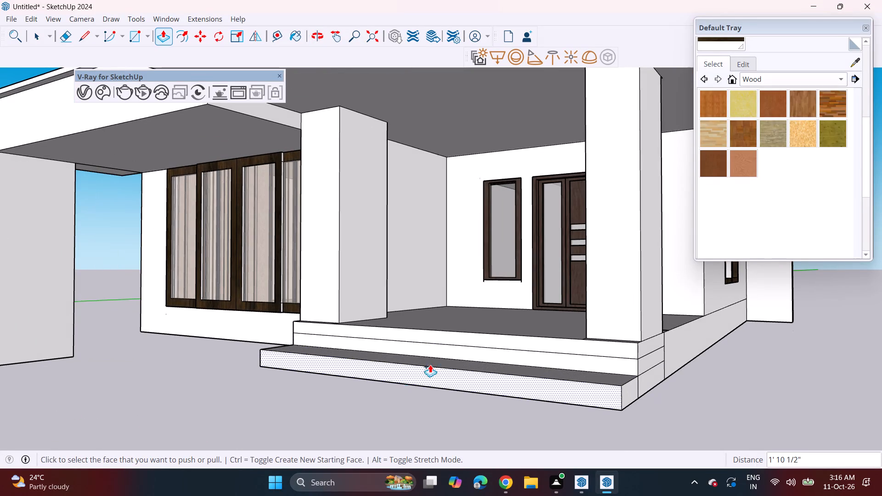
pyautogui.click(446, 350)
pyautogui.click(436, 362)
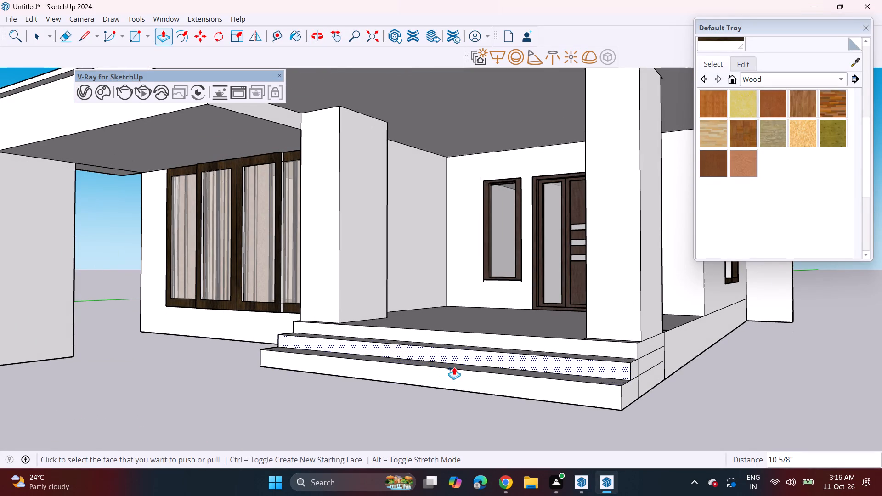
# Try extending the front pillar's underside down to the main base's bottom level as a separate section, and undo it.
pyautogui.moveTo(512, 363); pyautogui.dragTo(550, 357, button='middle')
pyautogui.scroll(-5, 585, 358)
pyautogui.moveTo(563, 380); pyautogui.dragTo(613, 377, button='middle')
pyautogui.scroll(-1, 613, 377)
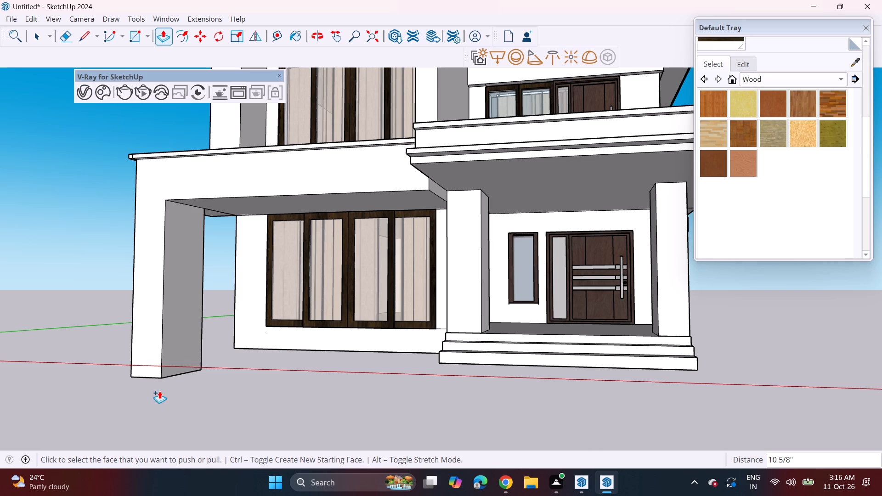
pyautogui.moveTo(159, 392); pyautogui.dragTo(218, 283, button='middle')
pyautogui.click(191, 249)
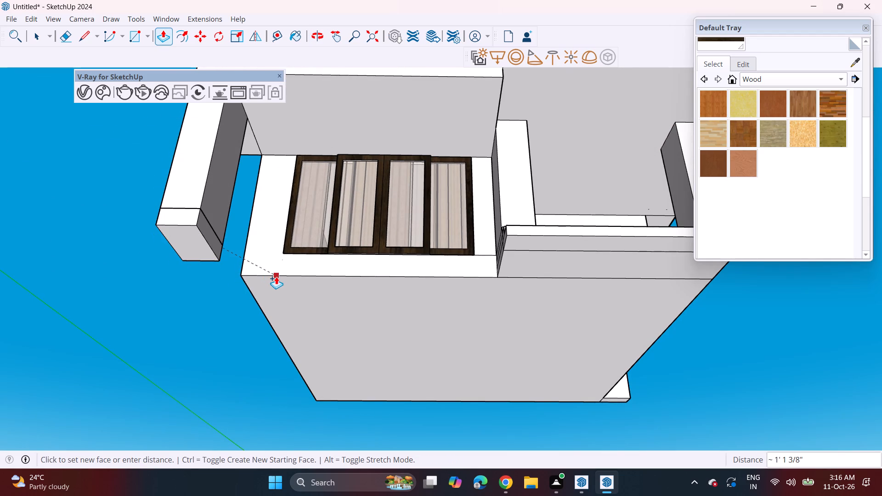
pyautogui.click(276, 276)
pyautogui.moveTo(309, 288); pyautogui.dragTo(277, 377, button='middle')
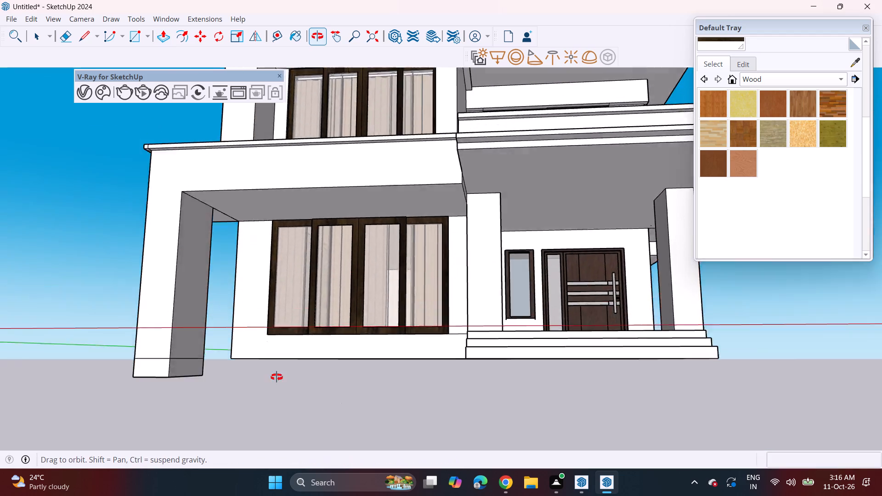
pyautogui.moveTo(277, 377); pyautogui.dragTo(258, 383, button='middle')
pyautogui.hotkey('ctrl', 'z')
# Extend the free-standing front pillar's underside down about 1' 1 3/8" to align with the main base's bottom.
pyautogui.moveTo(208, 396); pyautogui.dragTo(224, 387, button='middle')
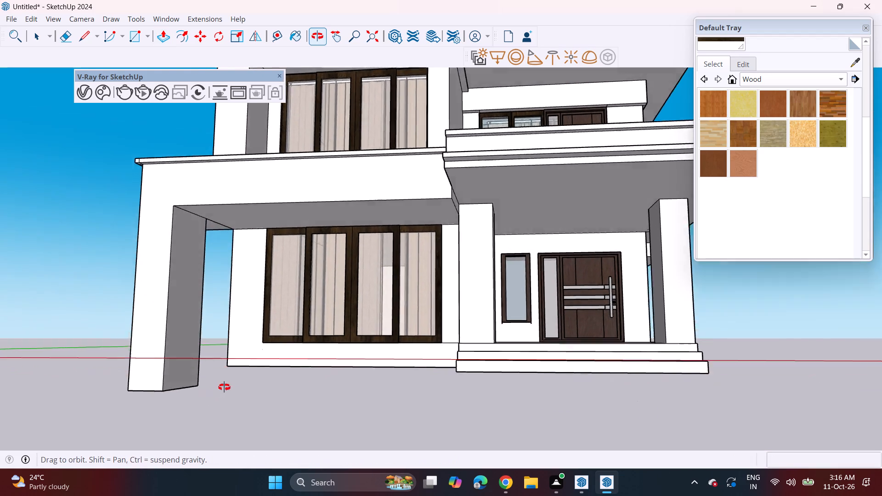
pyautogui.moveTo(224, 387); pyautogui.dragTo(266, 347, button='middle')
pyautogui.click(197, 338)
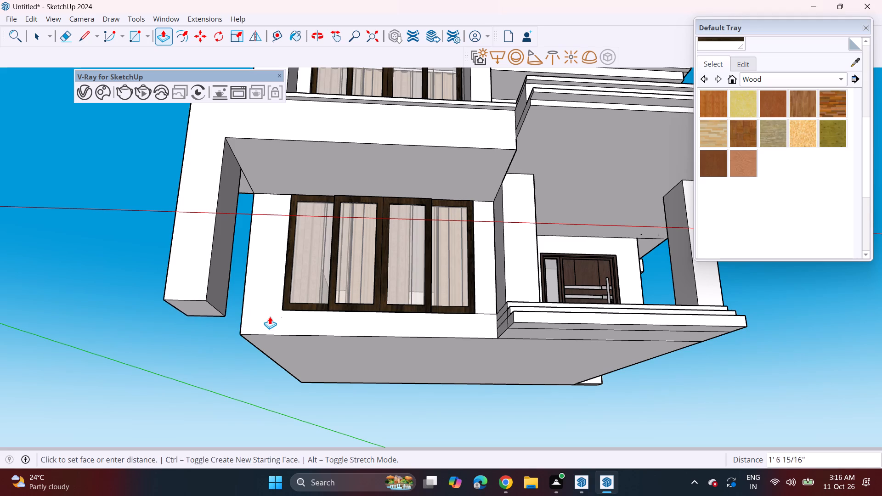
pyautogui.click(287, 339)
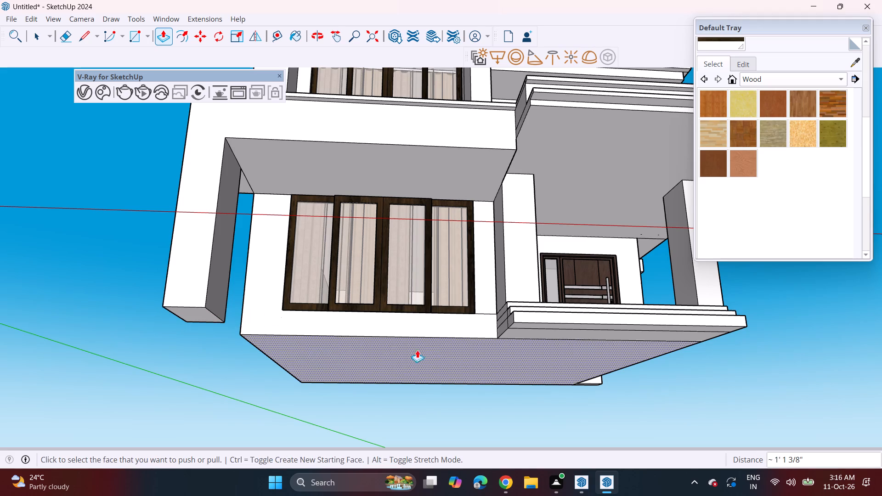
pyautogui.moveTo(437, 349); pyautogui.dragTo(360, 423, button='middle')
pyautogui.scroll(-3, 379, 378)
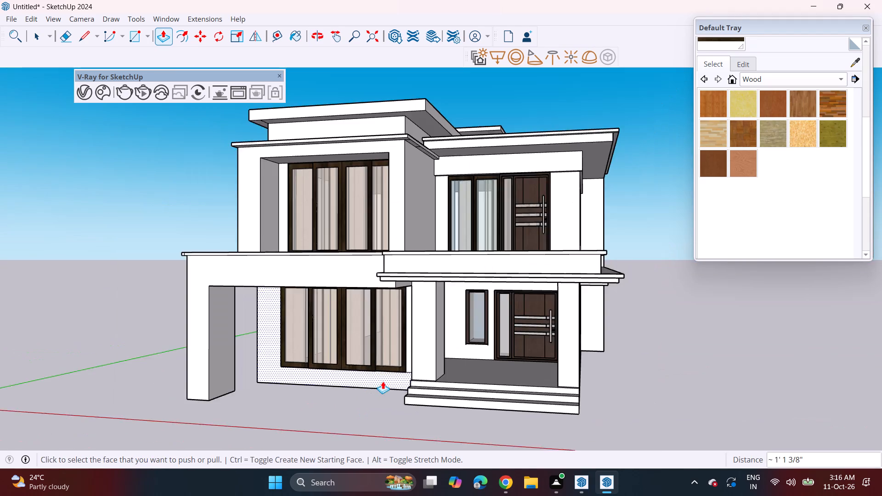
pyautogui.scroll(-2, 383, 381)
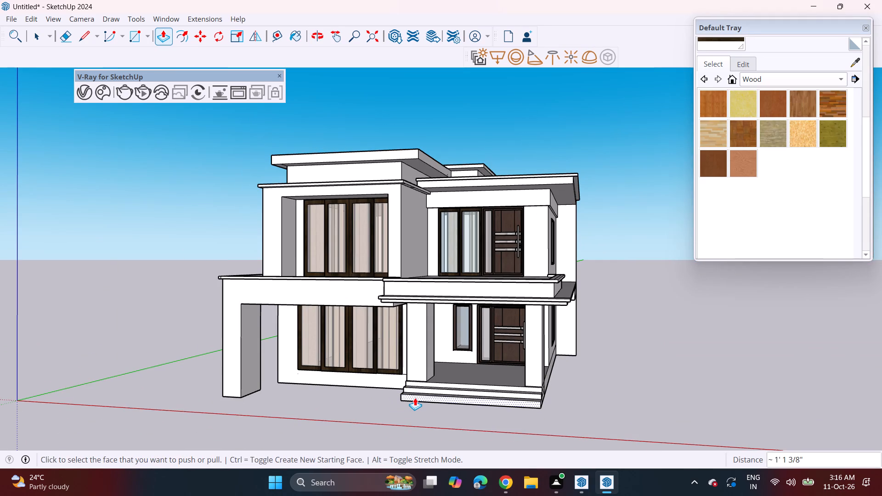
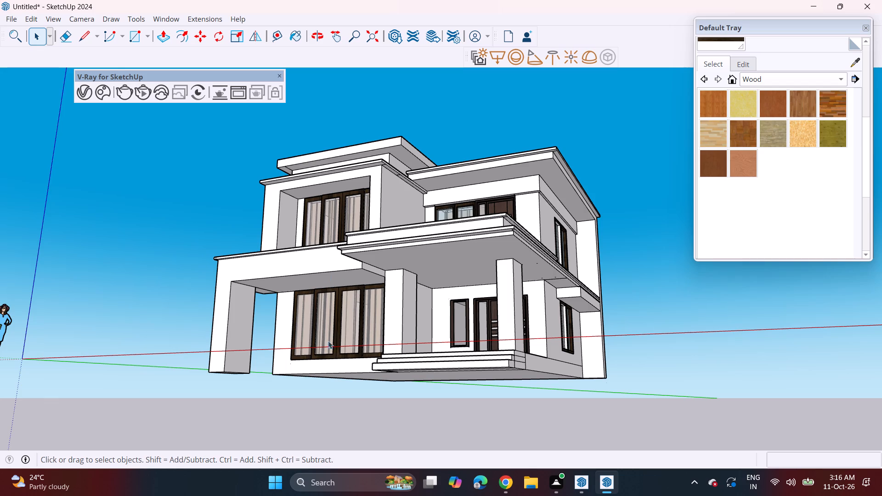
# Push/Pull the underside of the house downward about 5 3/4" to thicken its base.
pyautogui.scroll(-1, 328, 346)
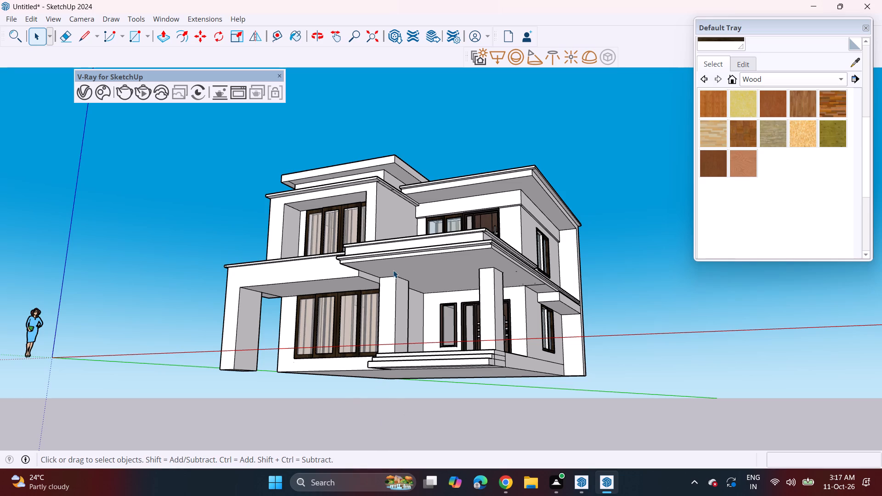
pyautogui.moveTo(394, 270); pyautogui.dragTo(549, 219, button='middle')
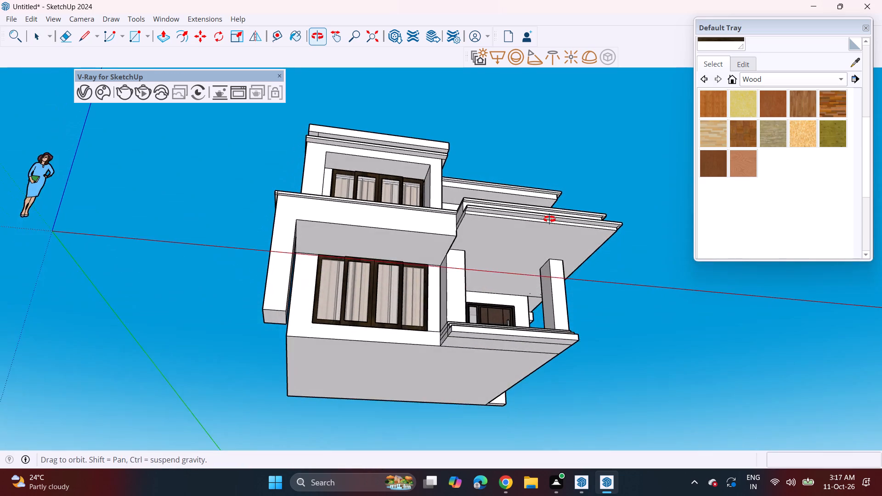
pyautogui.moveTo(549, 219); pyautogui.dragTo(509, 226, button='middle')
pyautogui.press('m')
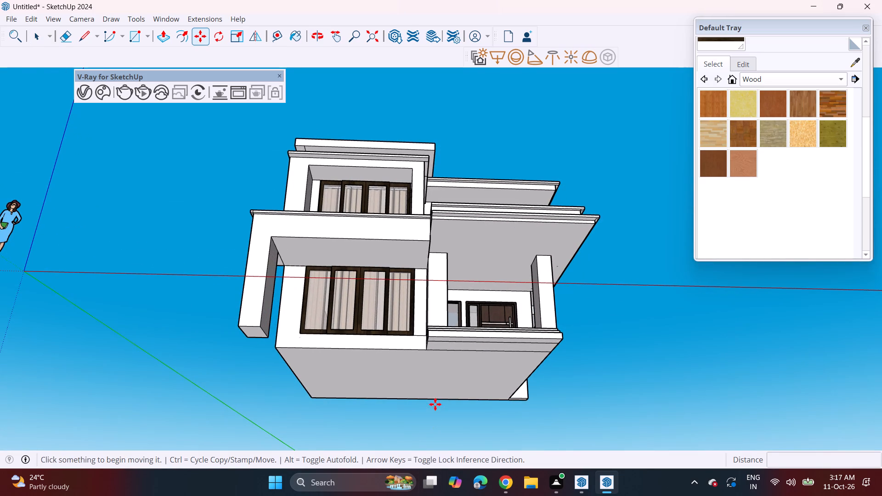
pyautogui.press('p')
pyautogui.click(439, 385)
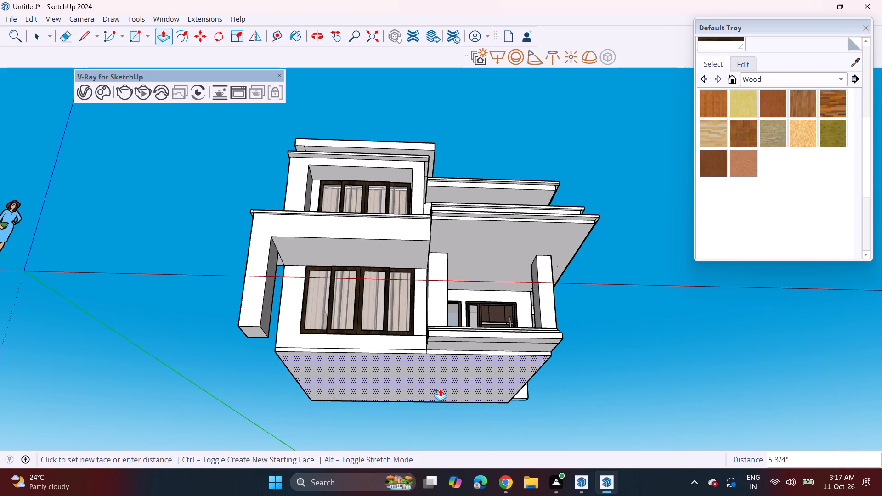
pyautogui.click(440, 389)
# Pull the base's front edge faces and the windowed side's edge face outward about 22' 2" to form a ground slab.
pyautogui.moveTo(508, 357); pyautogui.dragTo(299, 420, button='middle')
pyautogui.scroll(3, 322, 389)
pyautogui.click(323, 371)
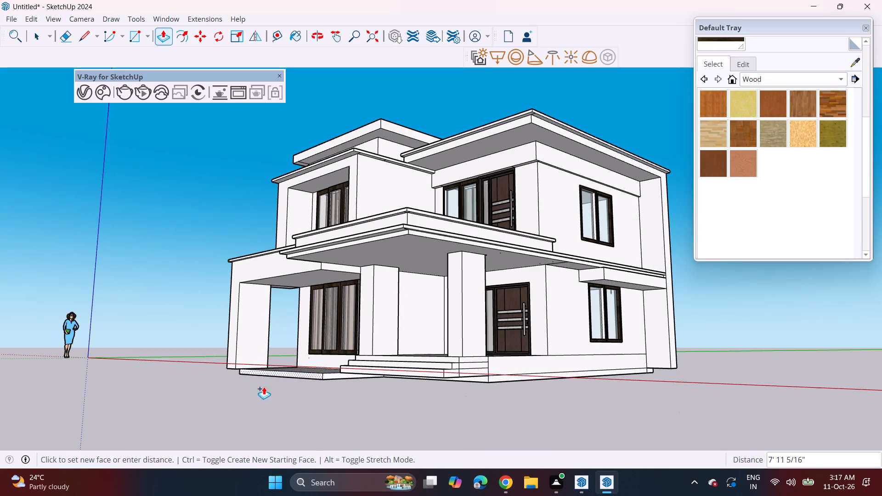
pyautogui.click(127, 413)
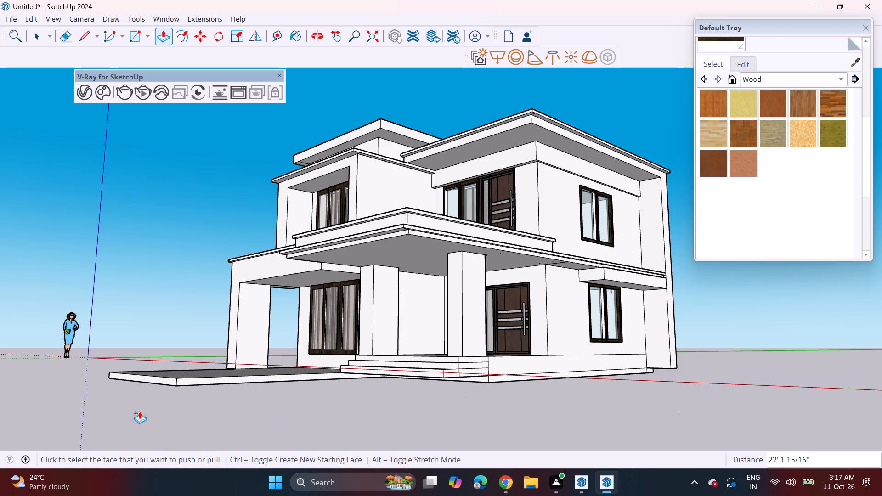
pyautogui.doubleClick(481, 382)
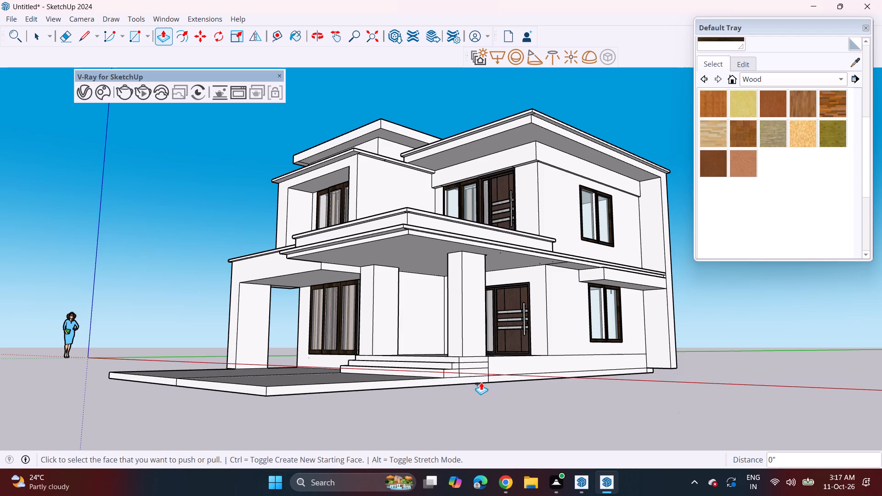
pyautogui.doubleClick(500, 377)
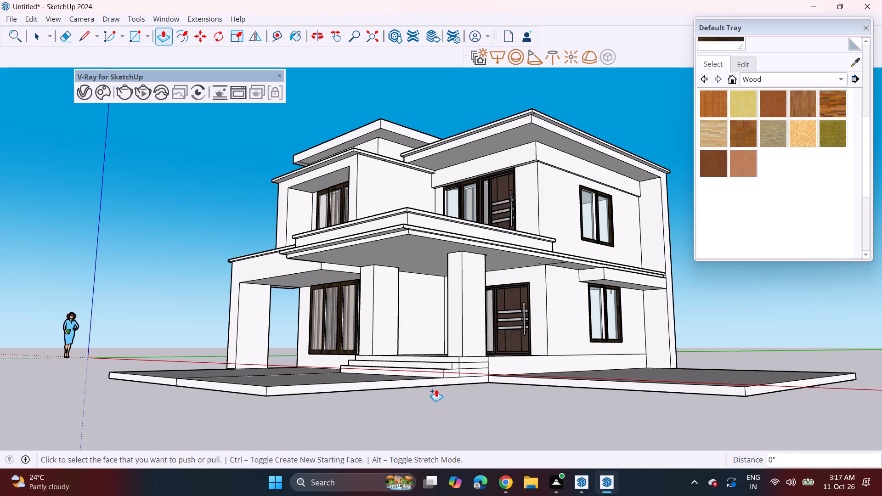
pyautogui.click(437, 385)
pyautogui.click(437, 385)
# Erase the leftover seam lines across the slab's top surface and along its front edge.
pyautogui.moveTo(456, 390); pyautogui.dragTo(597, 447, button='middle')
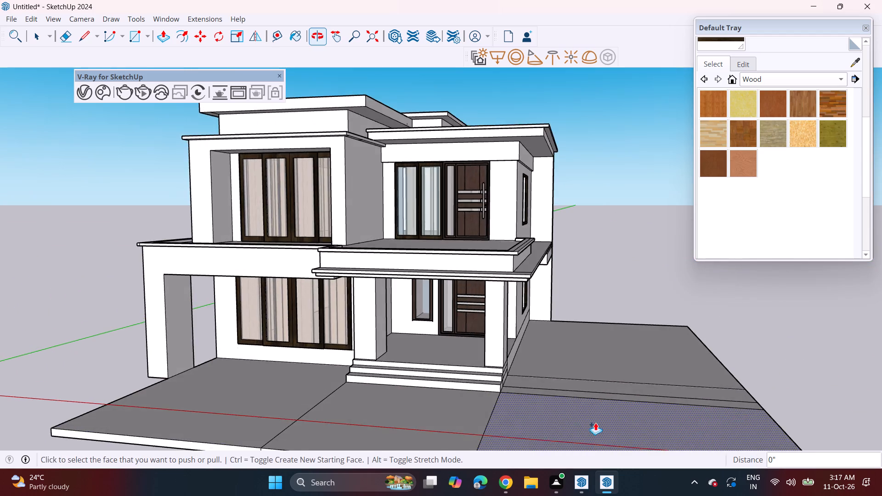
pyautogui.scroll(-3, 568, 402)
pyautogui.moveTo(67, 31); pyautogui.dragTo(72, 34)
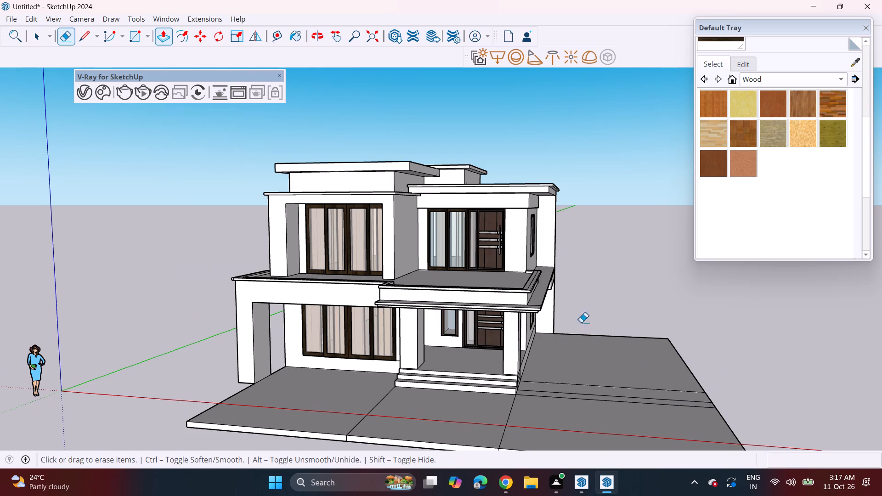
pyautogui.moveTo(657, 378); pyautogui.dragTo(650, 408)
pyautogui.moveTo(519, 423); pyautogui.dragTo(473, 411)
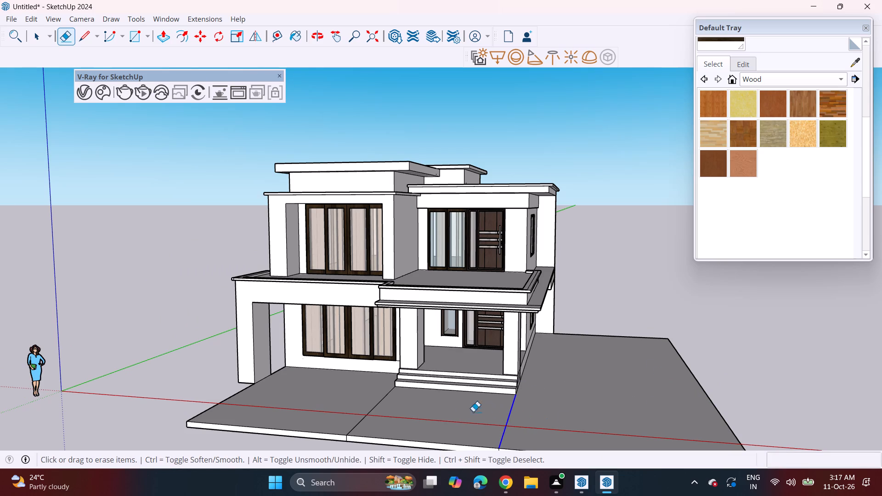
pyautogui.moveTo(473, 411); pyautogui.dragTo(373, 406)
pyautogui.moveTo(368, 406); pyautogui.dragTo(362, 402)
pyautogui.scroll(3, 350, 432)
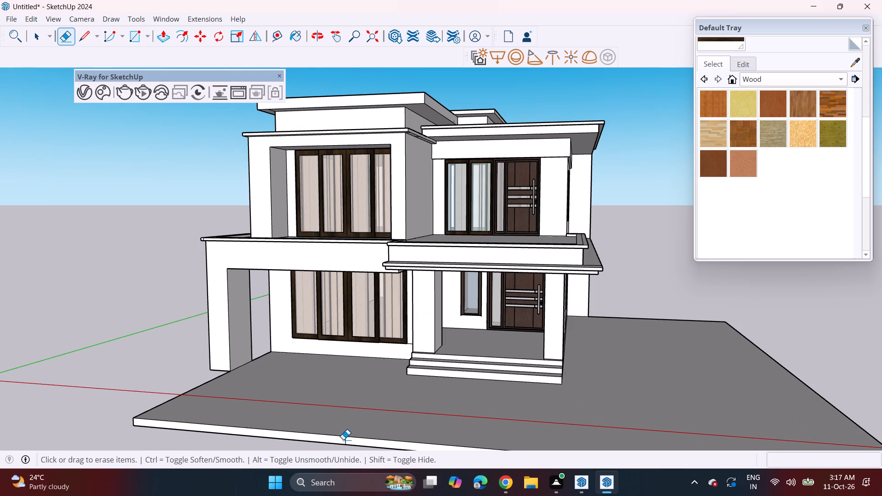
pyautogui.click(346, 440)
pyautogui.scroll(-5, 361, 419)
pyautogui.scroll(5, 486, 435)
pyautogui.keyDown('shift'); pyautogui.moveTo(488, 445); pyautogui.dragTo(473, 366, button='middle'); pyautogui.keyUp('shift')
pyautogui.scroll(4, 469, 378)
pyautogui.click(452, 366)
pyautogui.scroll(-3, 440, 364)
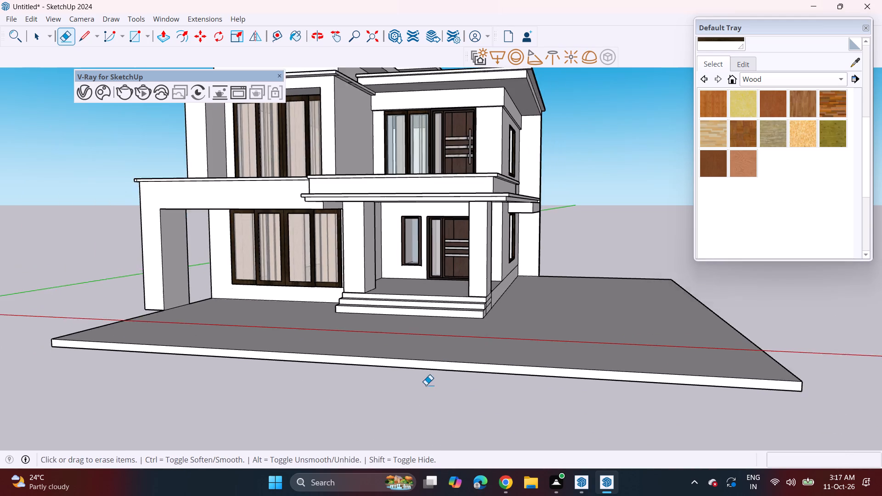
# Pull the slab outward about 14' 1" on the blank-wall side, extending the remaining edge face there by the same distance.
pyautogui.scroll(-4, 426, 385)
pyautogui.keyDown('shift'); pyautogui.moveTo(257, 322); pyautogui.dragTo(481, 331, button='middle'); pyautogui.keyUp('shift')
pyautogui.moveTo(356, 361); pyautogui.dragTo(526, 340, button='middle')
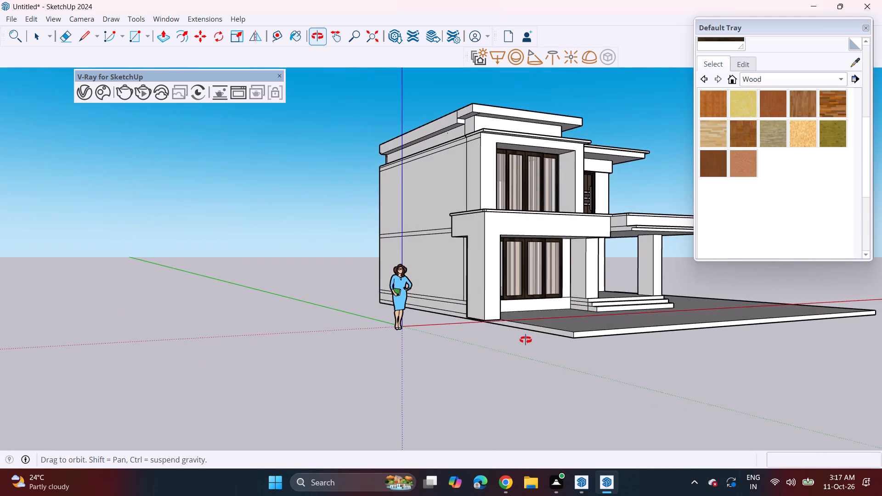
pyautogui.moveTo(526, 340); pyautogui.dragTo(526, 337, button='middle')
pyautogui.scroll(4, 528, 328)
pyautogui.press('p')
pyautogui.click(532, 327)
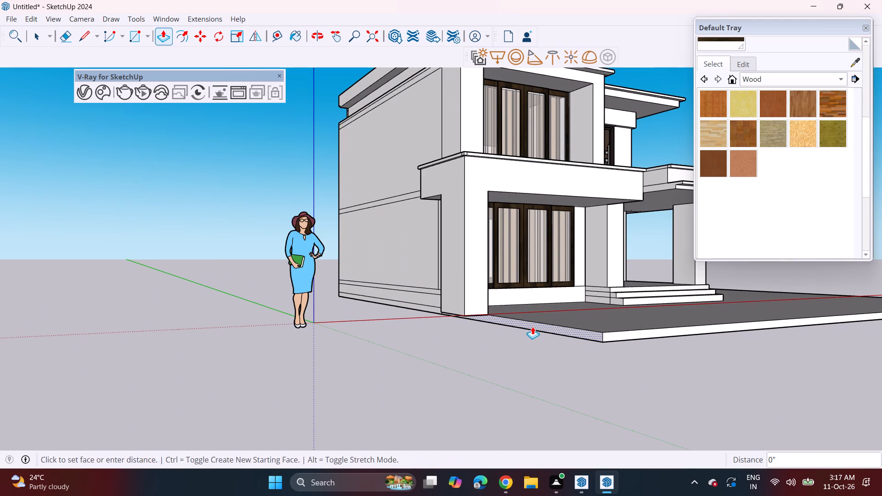
pyautogui.click(354, 372)
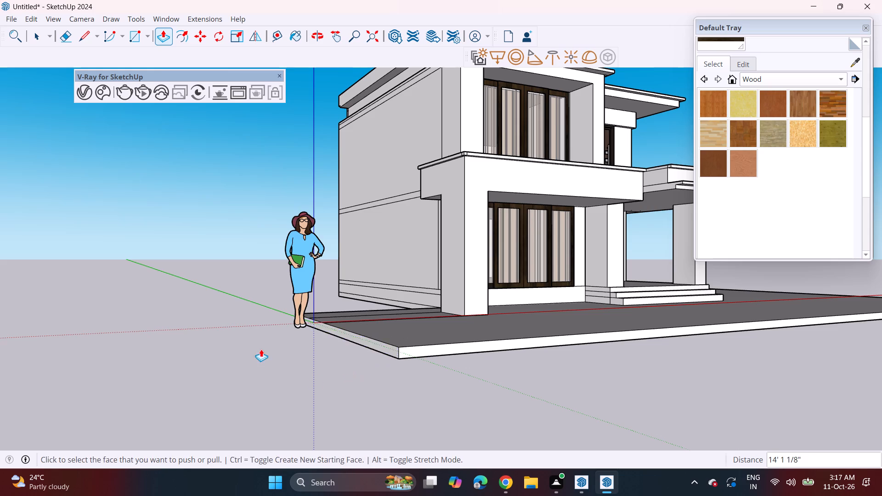
pyautogui.moveTo(266, 349); pyautogui.dragTo(398, 379, button='middle')
pyautogui.doubleClick(442, 314)
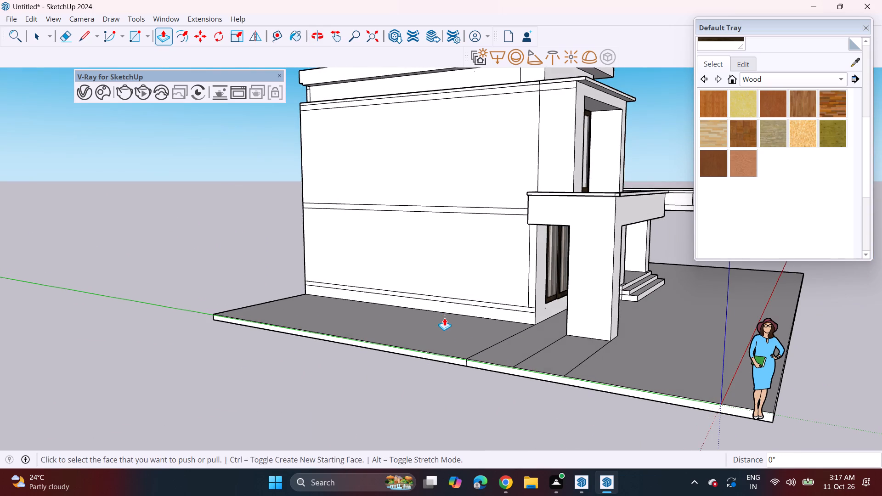
# Erase the seam lines on the slab's top and edge along the blank-wall side.
pyautogui.click(69, 38)
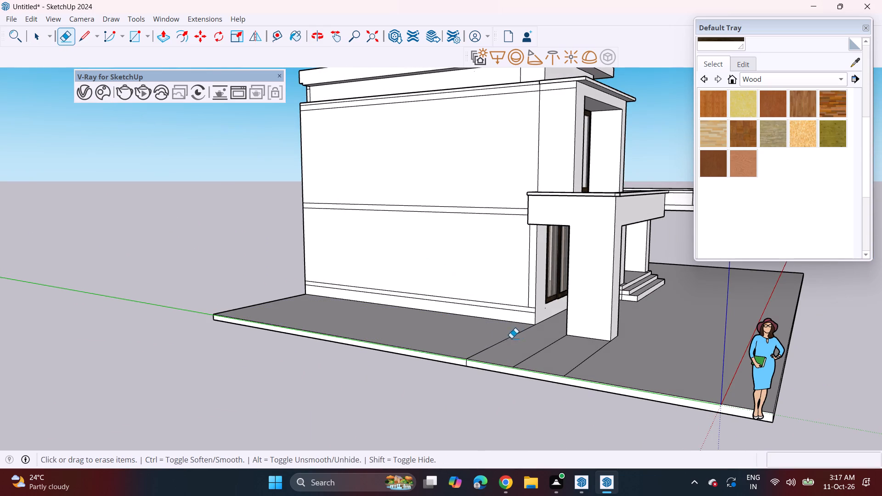
pyautogui.moveTo(492, 339); pyautogui.dragTo(587, 377)
pyautogui.scroll(3, 468, 370)
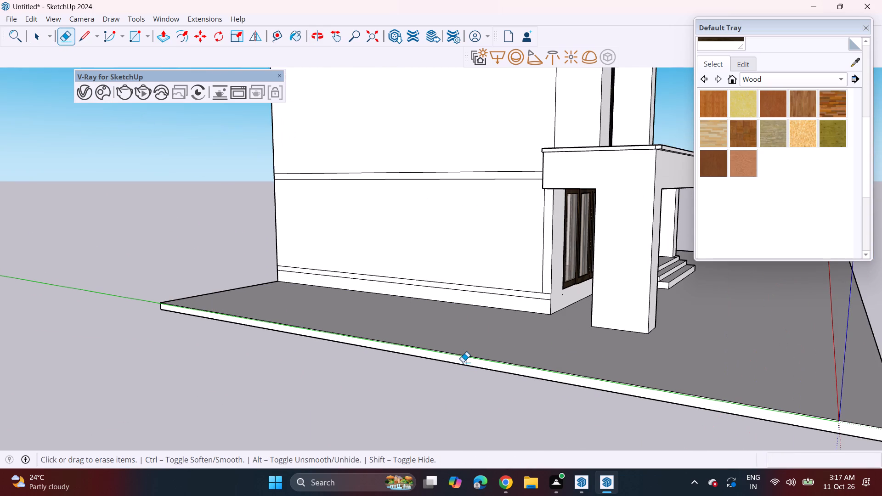
pyautogui.click(466, 361)
# Examine the house and its ground slab from the front and corner views.
pyautogui.moveTo(597, 350); pyautogui.dragTo(351, 344, button='middle')
pyautogui.scroll(-4, 340, 338)
pyautogui.moveTo(637, 326); pyautogui.dragTo(512, 334, button='middle')
pyautogui.keyDown('shift'); pyautogui.moveTo(521, 350); pyautogui.dragTo(443, 406, button='middle'); pyautogui.keyUp('shift')
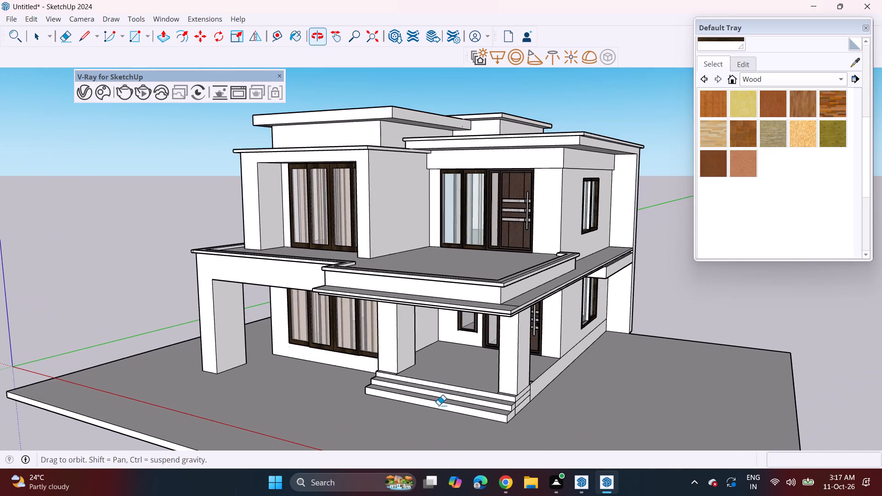
pyautogui.moveTo(431, 429); pyautogui.dragTo(465, 384, button='middle')
pyautogui.moveTo(489, 386); pyautogui.dragTo(442, 437, button='middle')
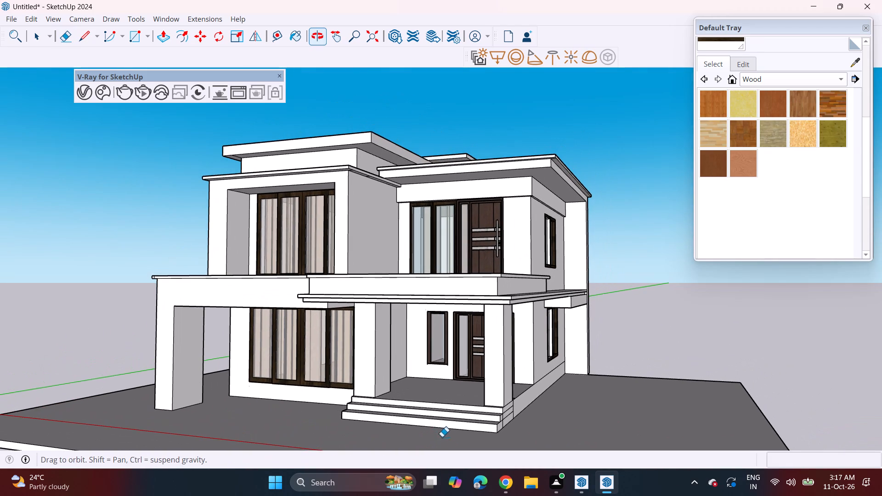
pyautogui.moveTo(451, 434); pyautogui.dragTo(466, 445, button='middle')
pyautogui.moveTo(467, 441); pyautogui.dragTo(462, 425, button='middle')
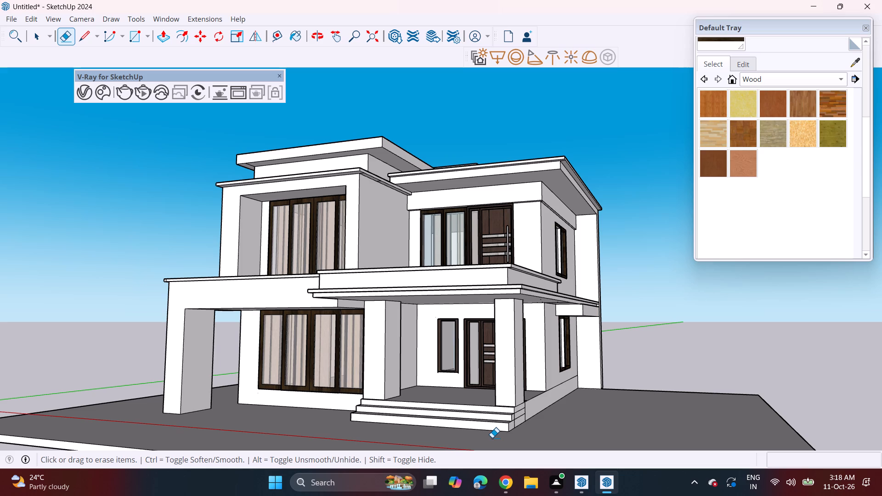
pyautogui.moveTo(535, 399); pyautogui.dragTo(530, 417, button='middle')
pyautogui.scroll(-1, 531, 405)
pyautogui.keyDown('shift'); pyautogui.moveTo(532, 407); pyautogui.dragTo(525, 374, button='middle'); pyautogui.keyUp('shift')
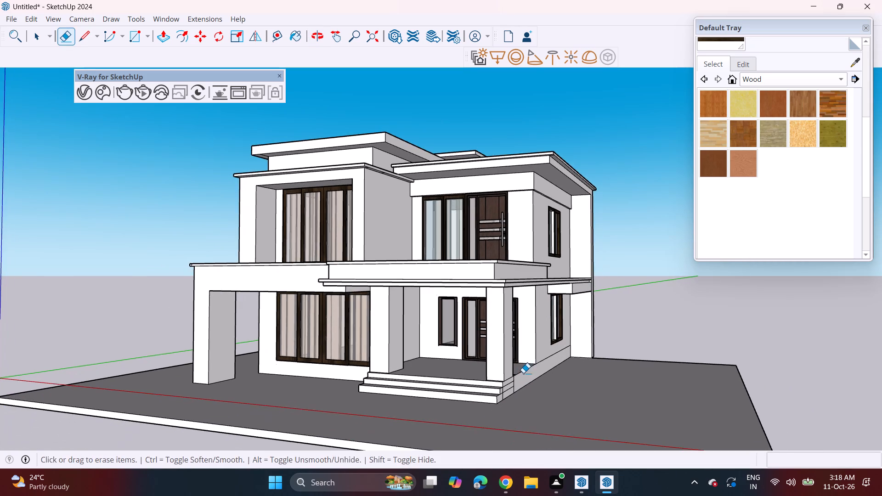
pyautogui.moveTo(522, 376); pyautogui.dragTo(520, 388, button='middle')
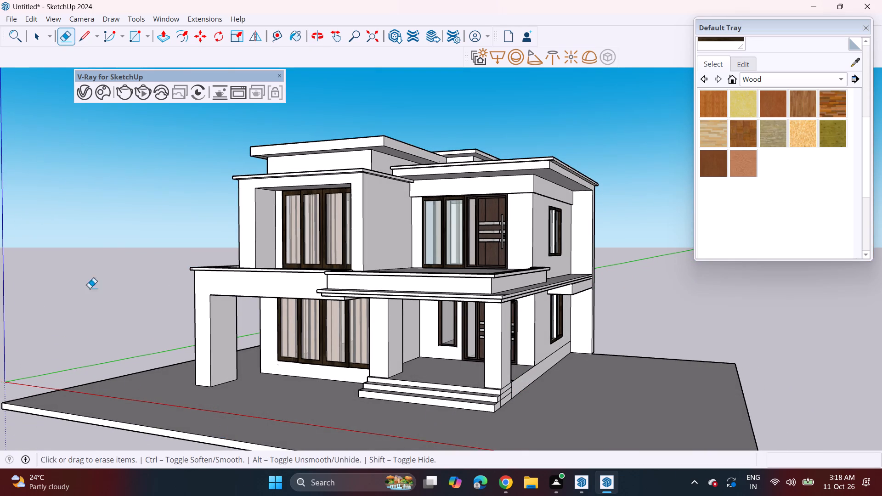
# Extend the slab's front edge farther outward, and pull the windowed side's edge faces out by the same distance.
pyautogui.click(168, 32)
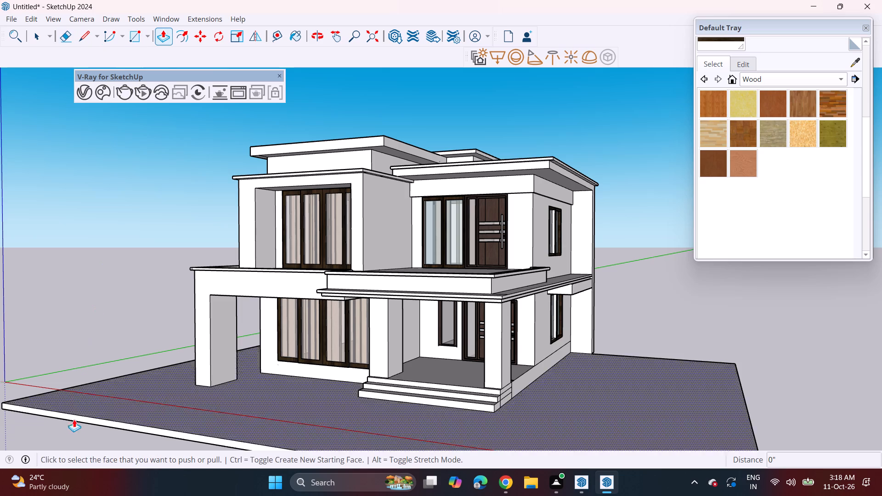
pyautogui.click(82, 422)
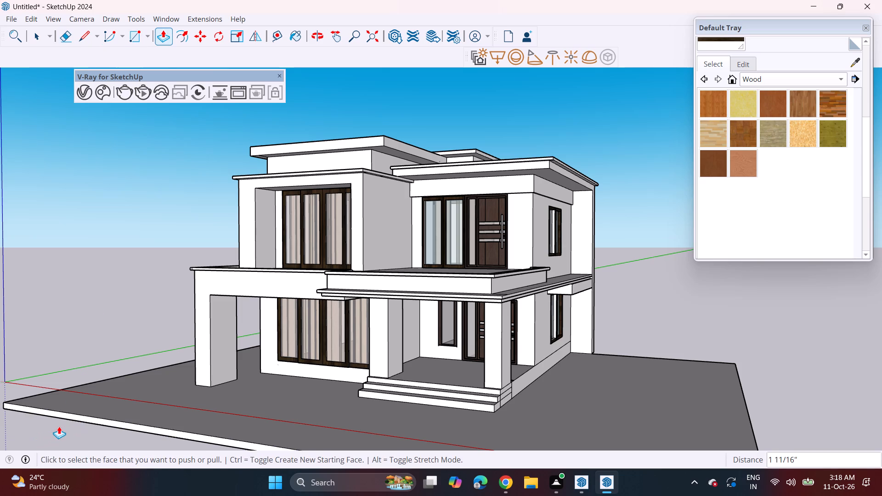
pyautogui.scroll(-6, 58, 426)
pyautogui.keyDown('shift'); pyautogui.moveTo(83, 417); pyautogui.dragTo(154, 331, button='middle'); pyautogui.keyUp('shift')
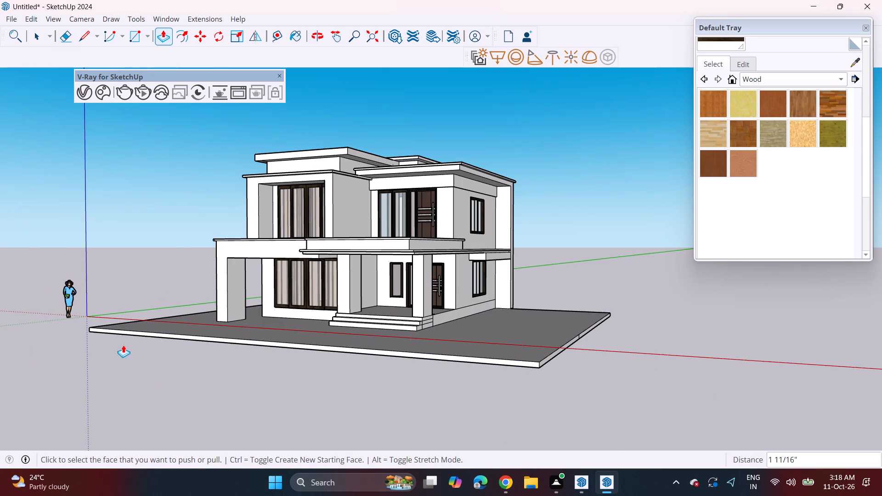
pyautogui.click(139, 335)
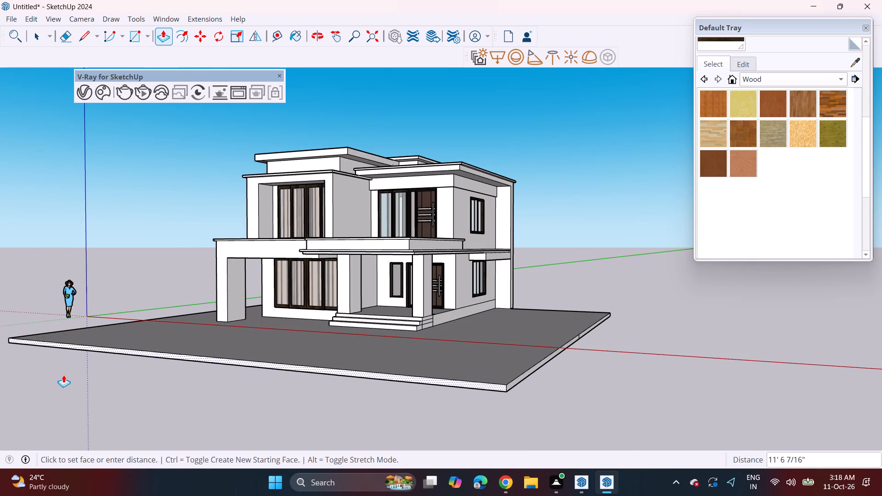
pyautogui.click(50, 383)
pyautogui.doubleClick(515, 384)
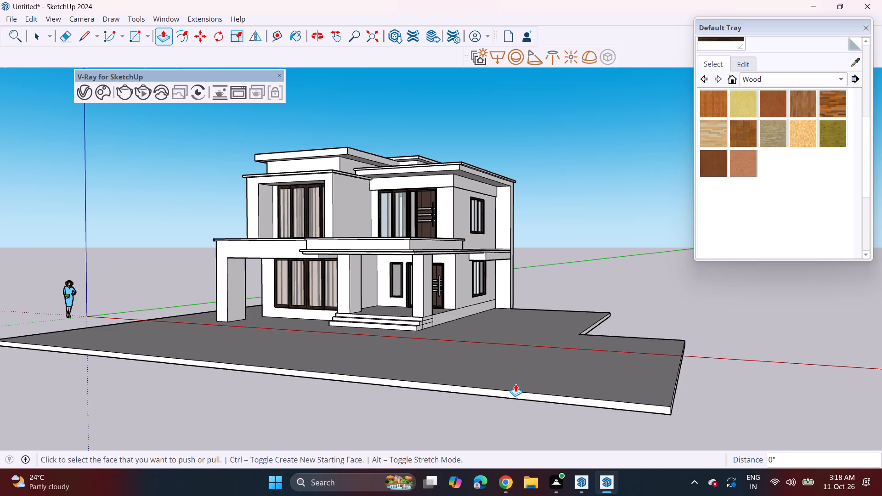
pyautogui.doubleClick(597, 325)
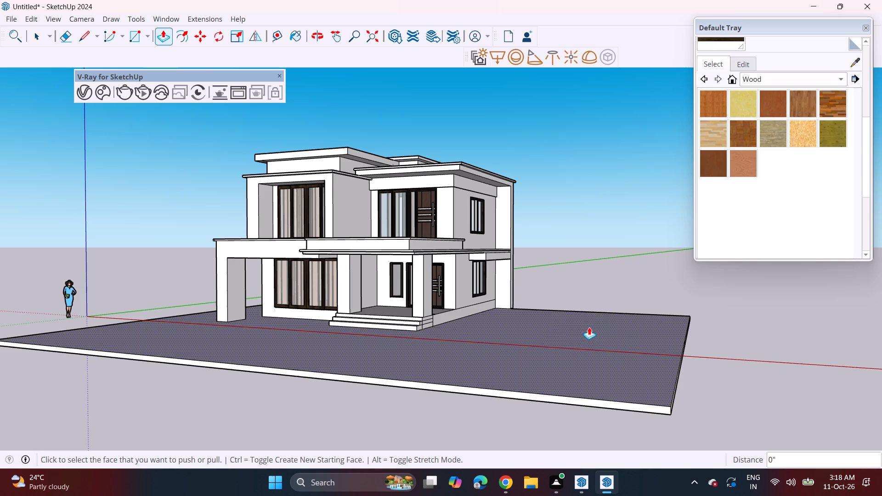
# Examine the front facade, porch, balcony and roof from several angles.
pyautogui.keyDown('shift'); pyautogui.moveTo(458, 301); pyautogui.dragTo(461, 377, button='middle'); pyautogui.keyUp('shift')
pyautogui.scroll(1, 457, 387)
pyautogui.moveTo(455, 384); pyautogui.dragTo(461, 354, button='middle')
pyautogui.scroll(1, 456, 380)
pyautogui.moveTo(461, 353); pyautogui.dragTo(449, 369, button='middle')
pyautogui.scroll(1, 434, 386)
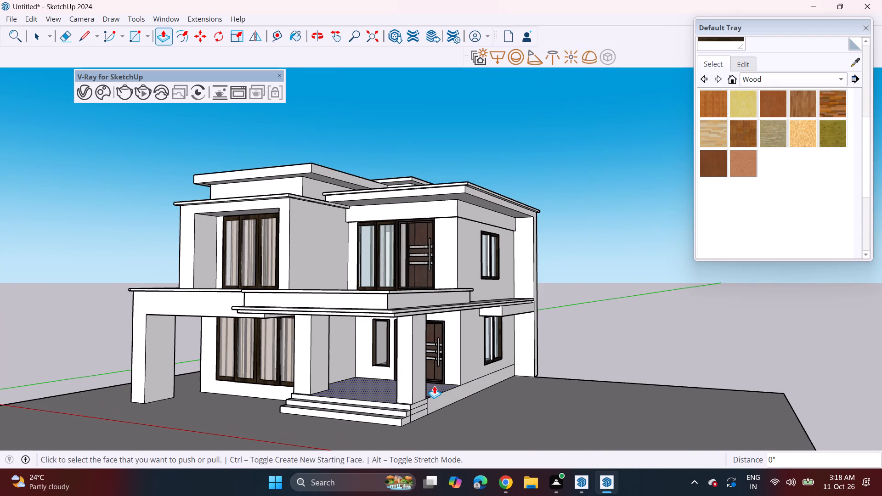
pyautogui.keyDown('shift'); pyautogui.moveTo(453, 374); pyautogui.dragTo(461, 365, button='middle'); pyautogui.keyUp('shift')
pyautogui.moveTo(457, 361); pyautogui.dragTo(454, 375, button='middle')
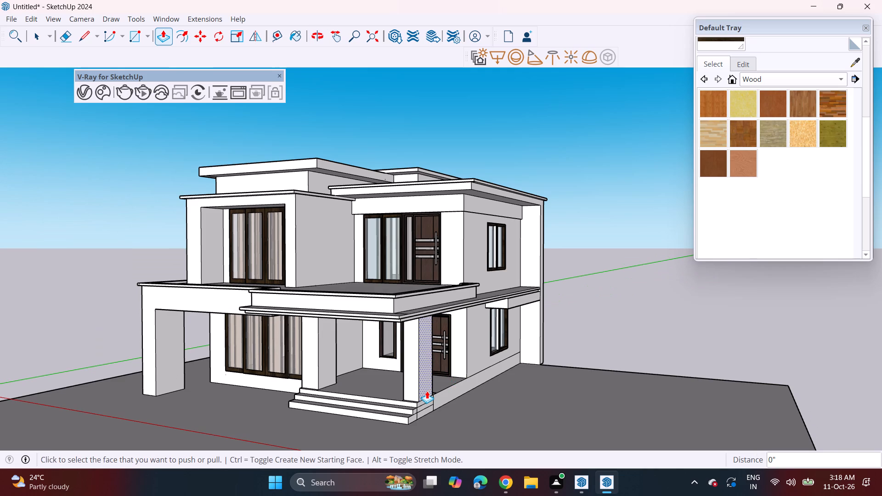
pyautogui.keyDown('shift'); pyautogui.moveTo(431, 383); pyautogui.dragTo(450, 363, button='middle'); pyautogui.keyUp('shift')
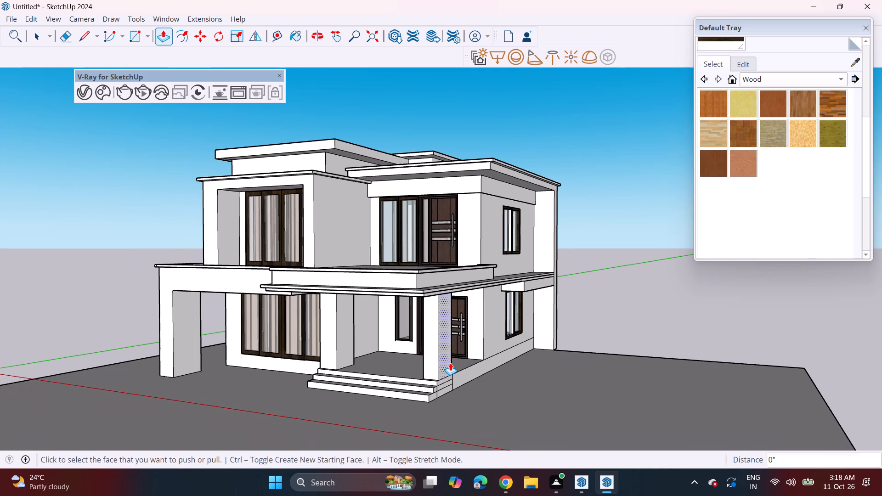
pyautogui.moveTo(449, 349); pyautogui.dragTo(452, 377, button='middle')
pyautogui.scroll(3, 451, 186)
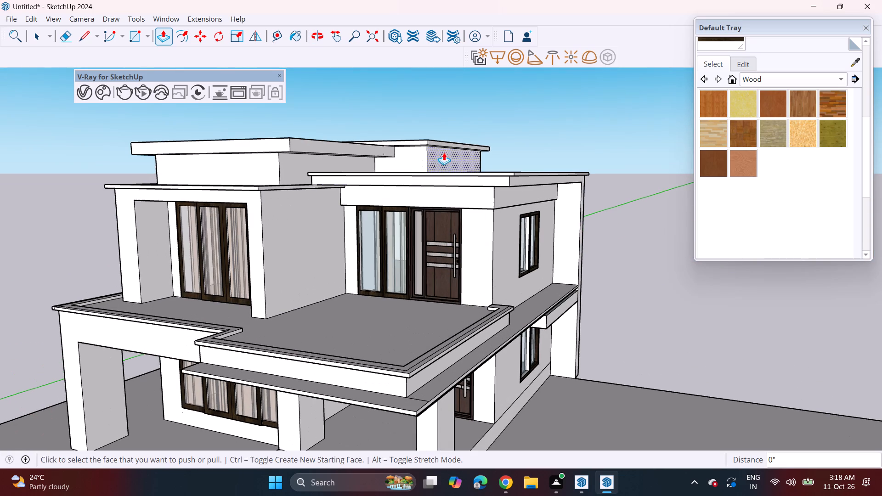
# Extend the rear upper roof slab outward by about 3' on its side face and about 2' 5 5/8" on its front face.
pyautogui.click(439, 144)
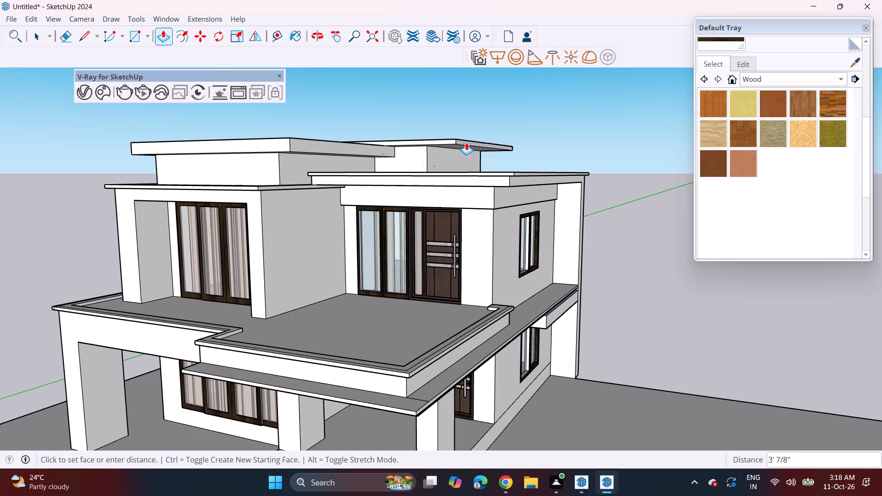
pyautogui.click(466, 142)
pyautogui.click(437, 142)
pyautogui.click(426, 143)
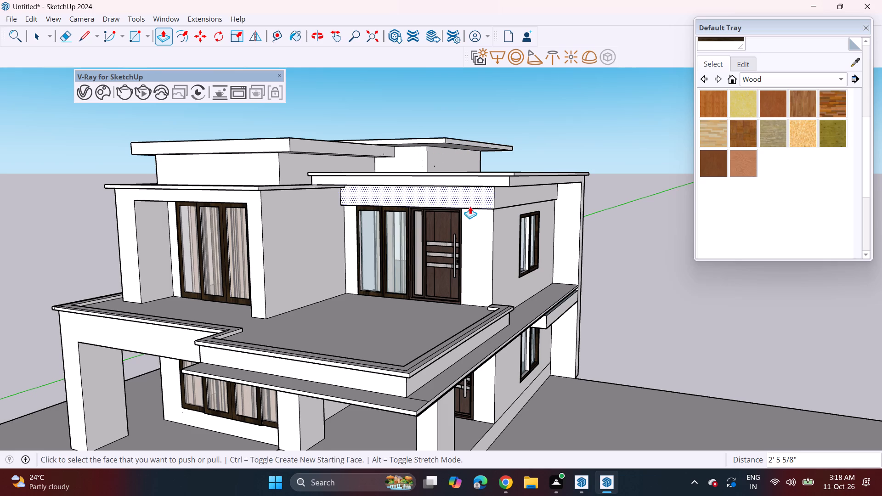
# Examine the roof overhangs, front facade and entrance porch from lower corner views.
pyautogui.moveTo(470, 210); pyautogui.dragTo(473, 191, button='middle')
pyautogui.scroll(-2, 471, 198)
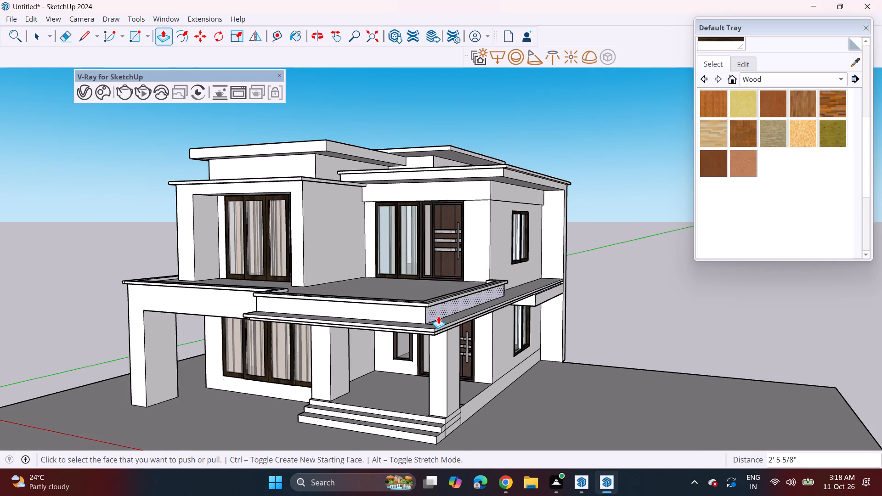
pyautogui.moveTo(442, 319); pyautogui.dragTo(469, 327, button='middle')
pyautogui.moveTo(464, 345); pyautogui.dragTo(461, 309, button='middle')
pyautogui.keyDown('shift'); pyautogui.moveTo(463, 320); pyautogui.dragTo(498, 321, button='middle'); pyautogui.keyUp('shift')
pyautogui.moveTo(494, 324); pyautogui.dragTo(484, 326, button='middle')
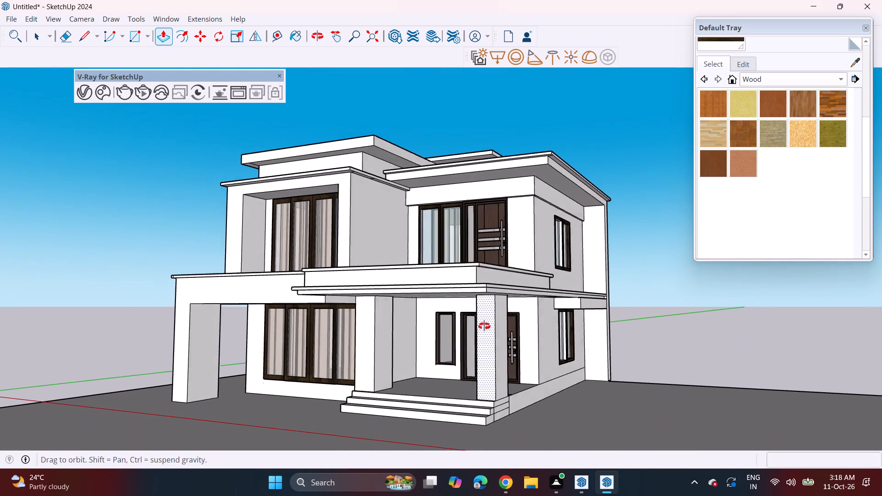
pyautogui.moveTo(484, 326); pyautogui.dragTo(477, 326, button='middle')
pyautogui.keyDown('shift'); pyautogui.moveTo(465, 324); pyautogui.dragTo(470, 325, button='middle'); pyautogui.keyUp('shift')
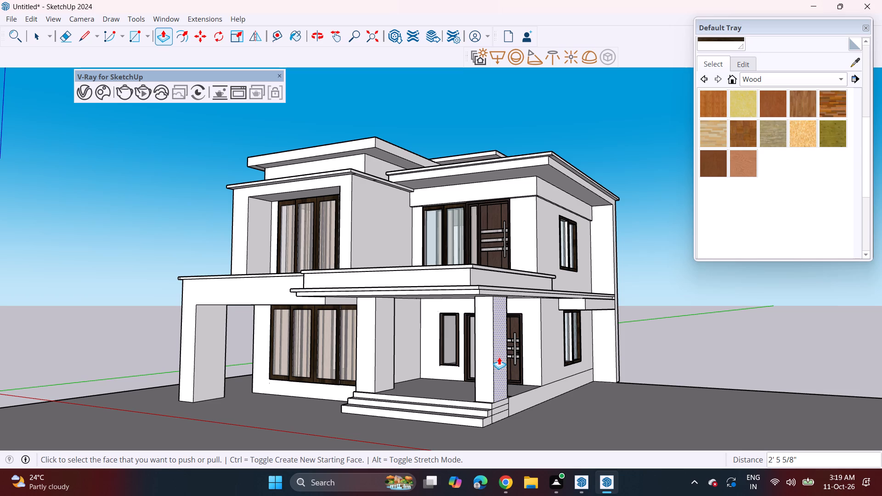
pyautogui.middleClick(417, 371)
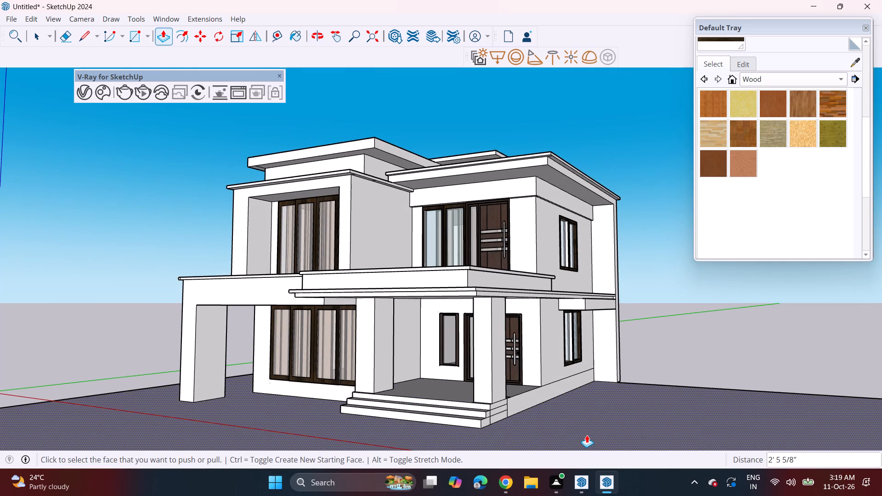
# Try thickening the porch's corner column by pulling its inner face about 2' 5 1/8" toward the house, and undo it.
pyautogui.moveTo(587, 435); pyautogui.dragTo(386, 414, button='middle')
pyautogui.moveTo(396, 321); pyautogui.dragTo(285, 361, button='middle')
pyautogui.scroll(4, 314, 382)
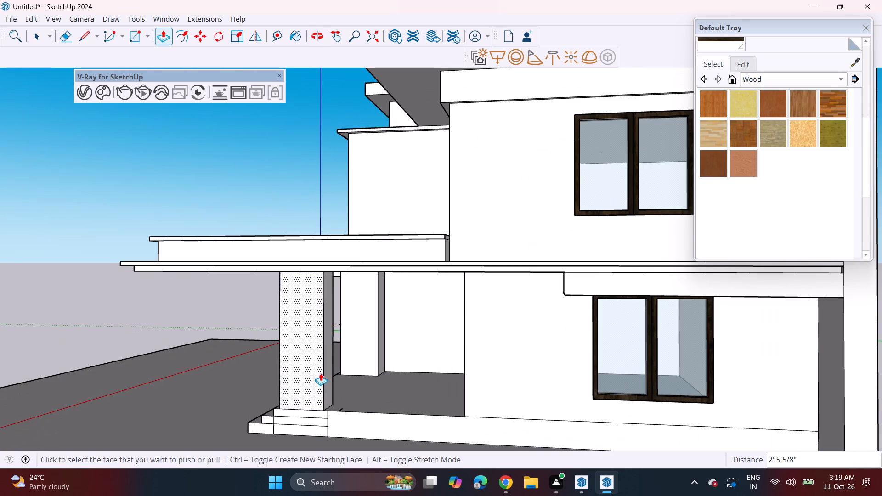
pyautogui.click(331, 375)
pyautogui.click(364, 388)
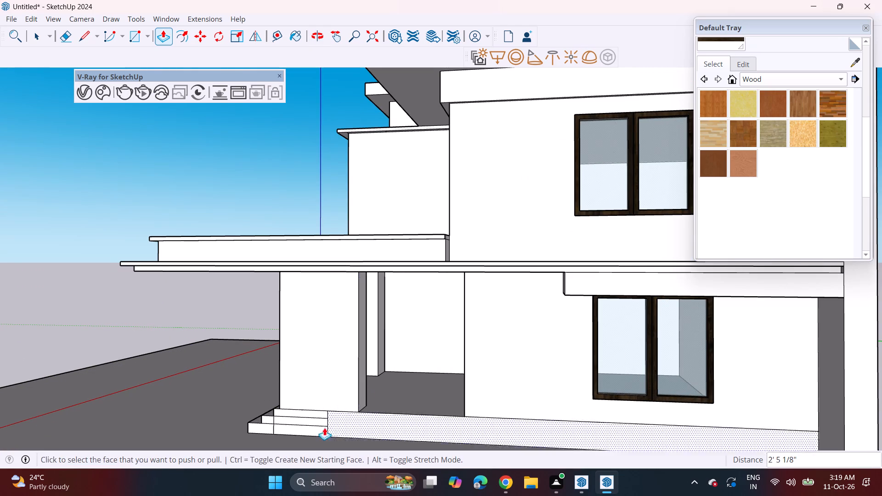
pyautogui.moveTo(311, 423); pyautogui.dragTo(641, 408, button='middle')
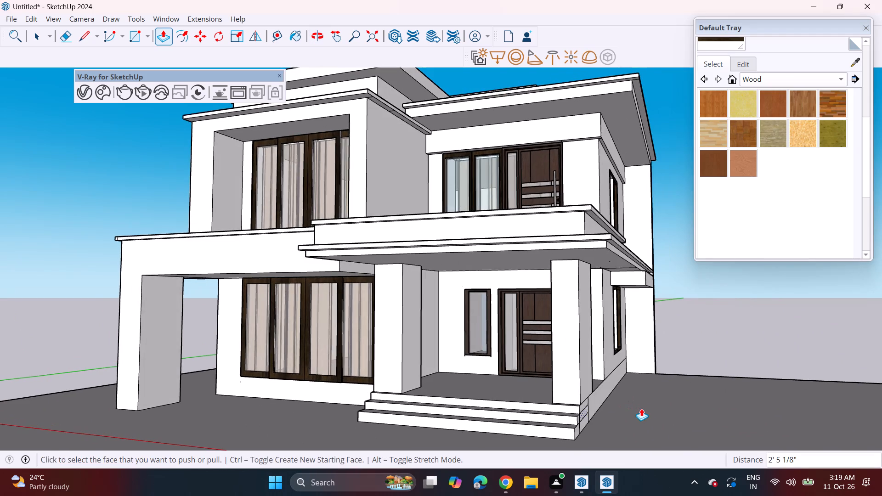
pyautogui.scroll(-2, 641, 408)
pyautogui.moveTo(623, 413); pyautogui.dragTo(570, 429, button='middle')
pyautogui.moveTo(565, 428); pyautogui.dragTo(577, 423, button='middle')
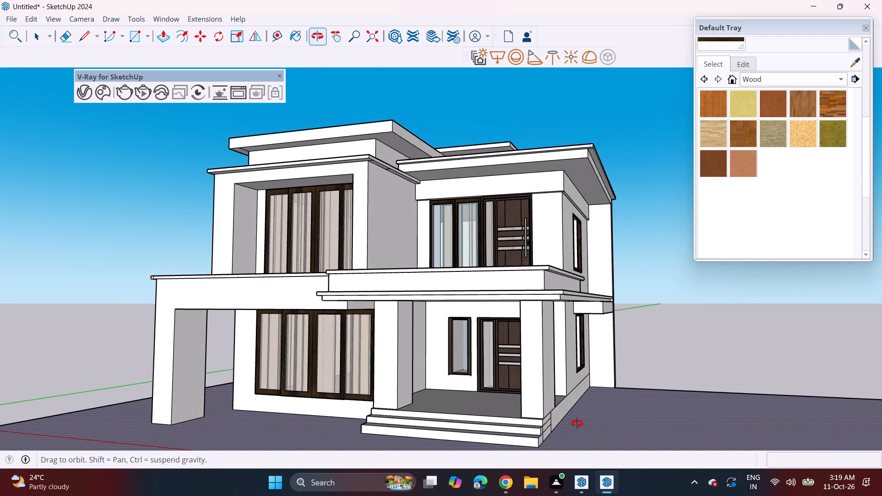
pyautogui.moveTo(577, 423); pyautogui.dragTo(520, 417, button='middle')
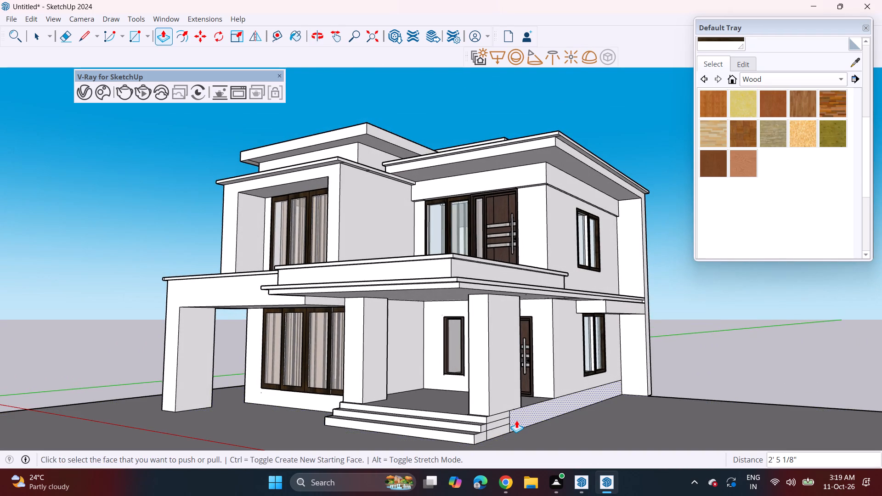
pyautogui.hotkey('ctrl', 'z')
# Erase the seam lines on the side face of the entrance steps where they meet the porch plinth.
pyautogui.moveTo(517, 420); pyautogui.dragTo(540, 421, button='middle')
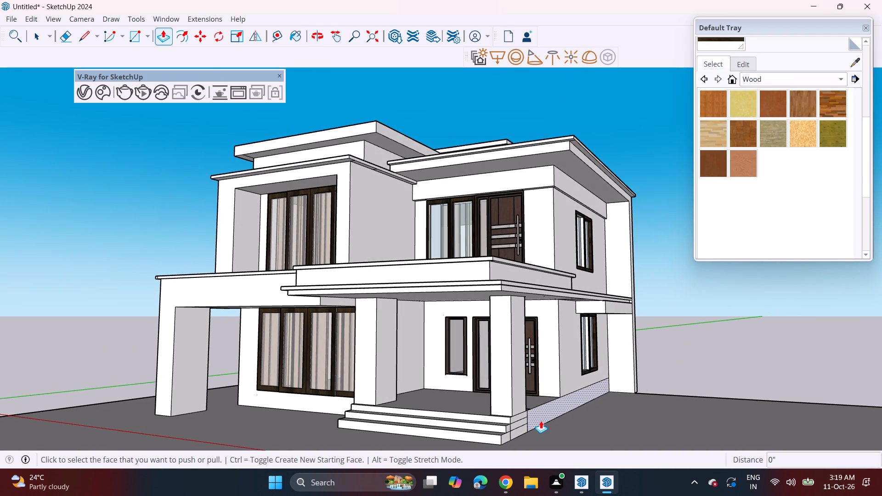
pyautogui.scroll(-1, 541, 421)
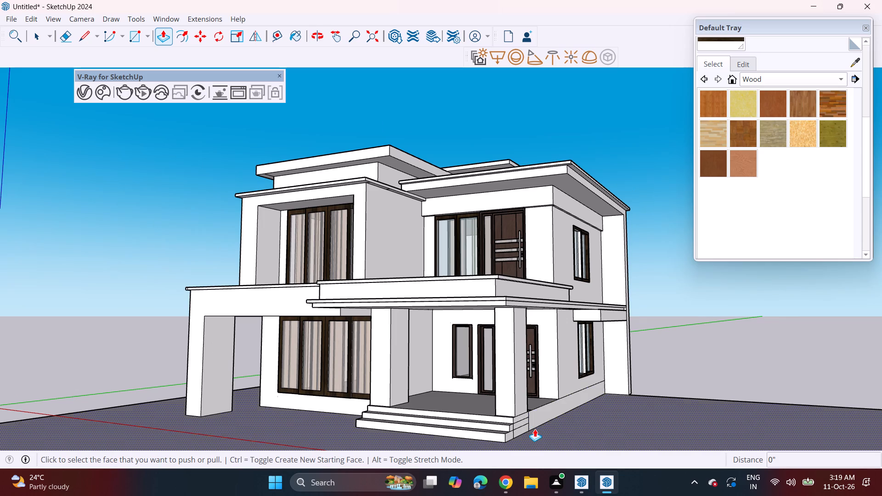
pyautogui.keyDown('shift'); pyautogui.moveTo(535, 429); pyautogui.dragTo(524, 406, button='middle'); pyautogui.keyUp('shift')
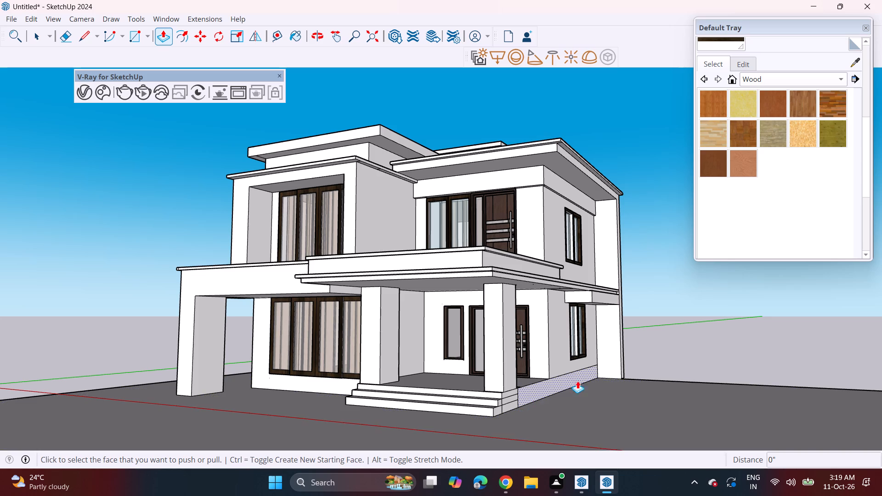
pyautogui.press('space')
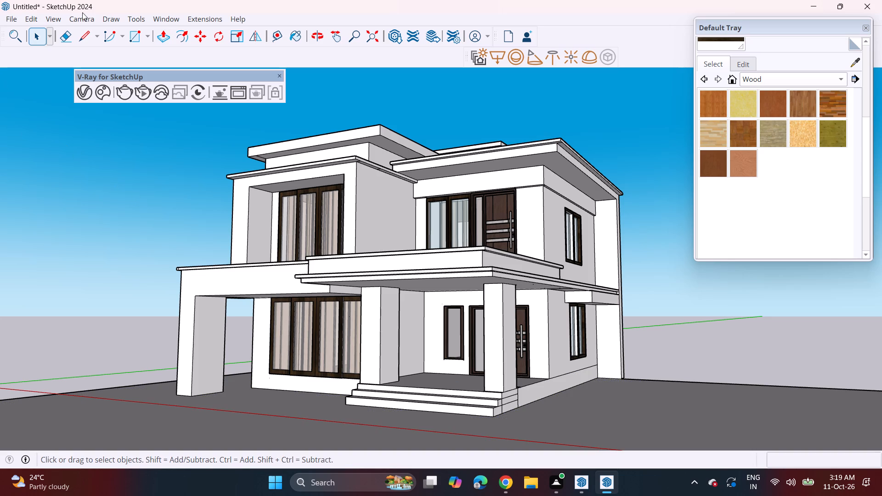
pyautogui.click(66, 28)
pyautogui.scroll(3, 490, 394)
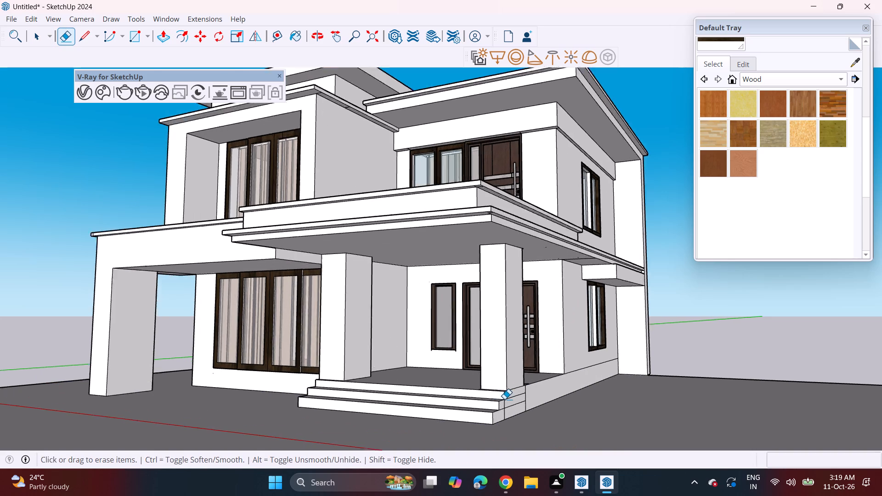
pyautogui.scroll(2, 504, 399)
pyautogui.moveTo(519, 397); pyautogui.dragTo(519, 404)
pyautogui.click(519, 407)
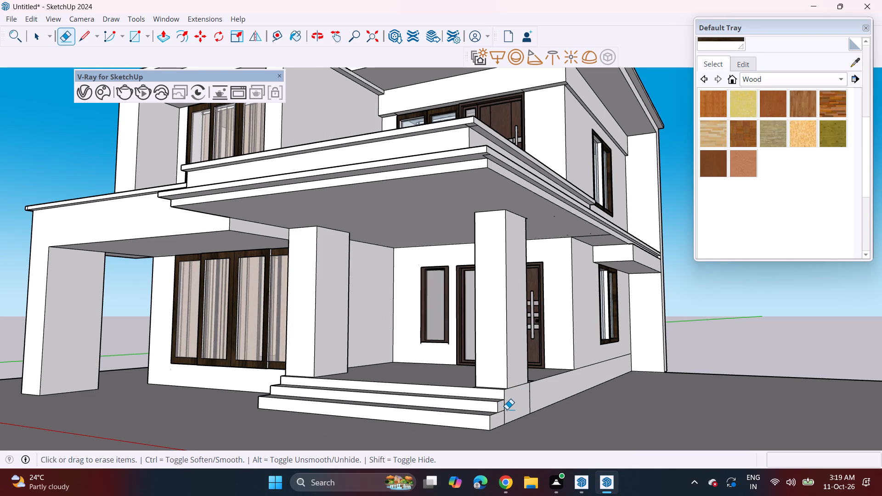
pyautogui.click(505, 409)
pyautogui.moveTo(537, 399); pyautogui.dragTo(517, 407)
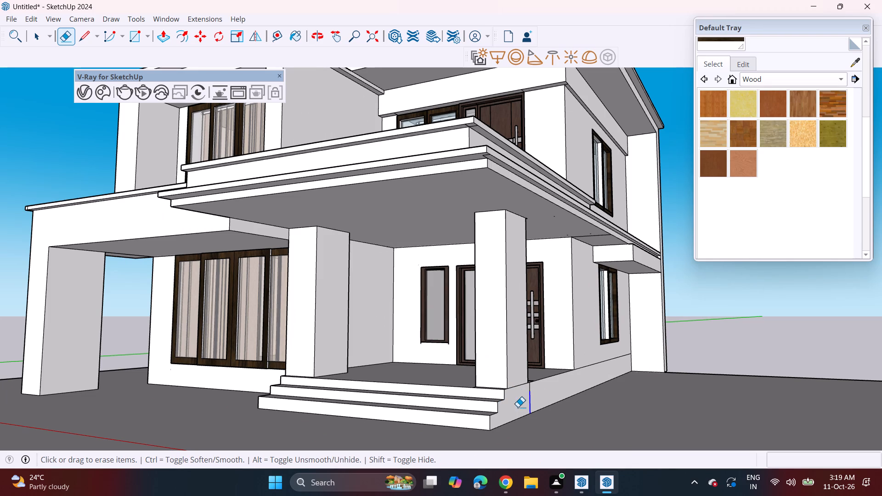
pyautogui.click(531, 389)
pyautogui.click(531, 396)
# Extend the front upper roof slab's front face outward, and pull its side face out by the same distance.
pyautogui.scroll(-2, 565, 380)
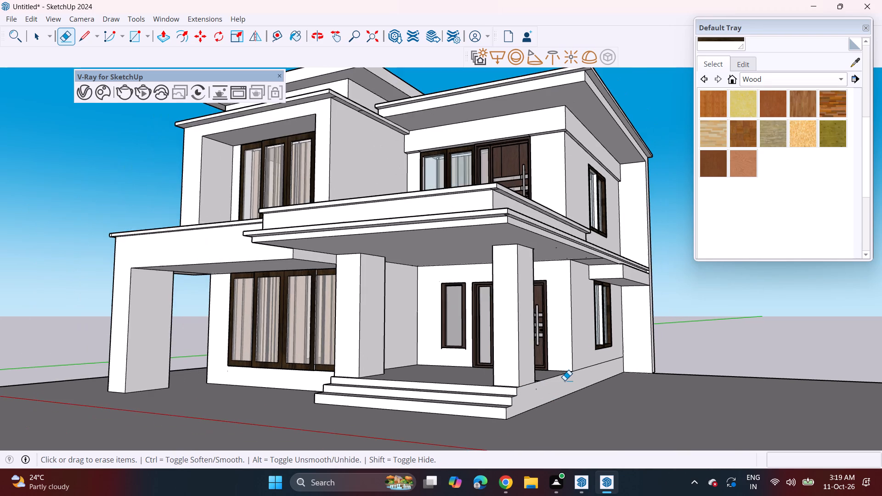
pyautogui.scroll(-2, 565, 380)
pyautogui.moveTo(565, 380); pyautogui.dragTo(556, 401, button='middle')
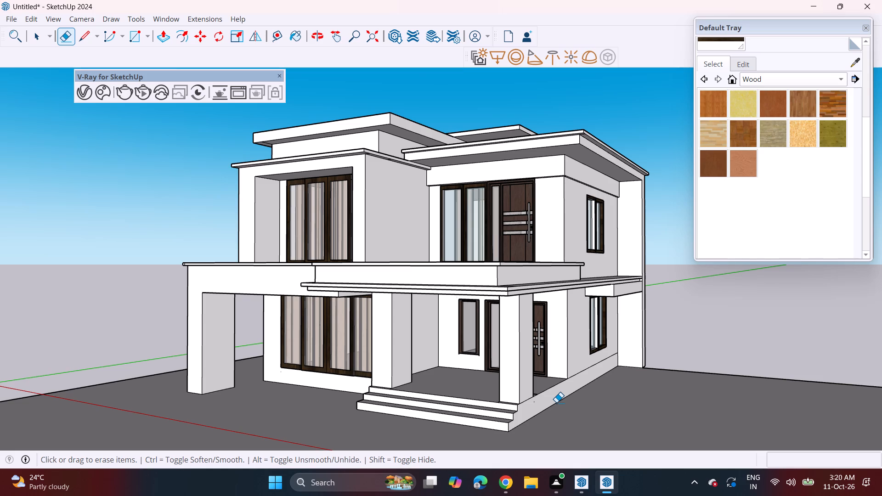
pyautogui.moveTo(161, 30); pyautogui.dragTo(169, 40)
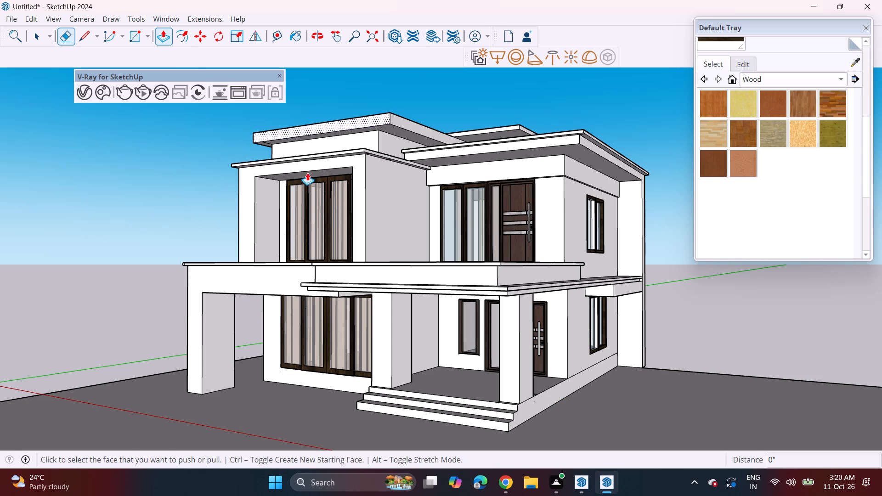
pyautogui.click(357, 122)
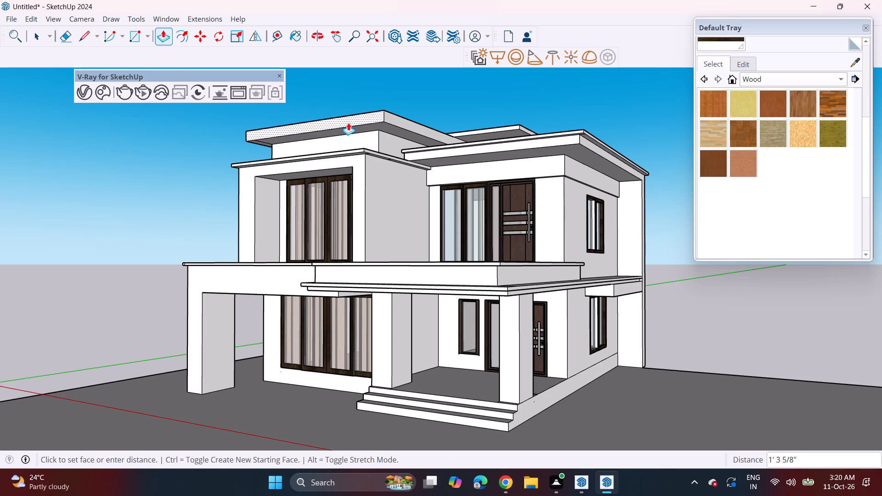
pyautogui.click(339, 118)
pyautogui.doubleClick(397, 117)
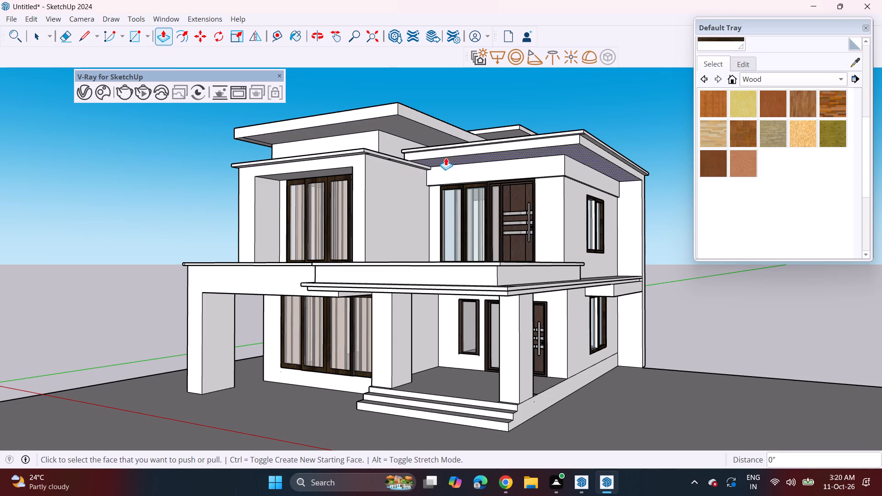
# Push the side face of the front upper roof slab back in by 1' 4".
pyautogui.click(435, 126)
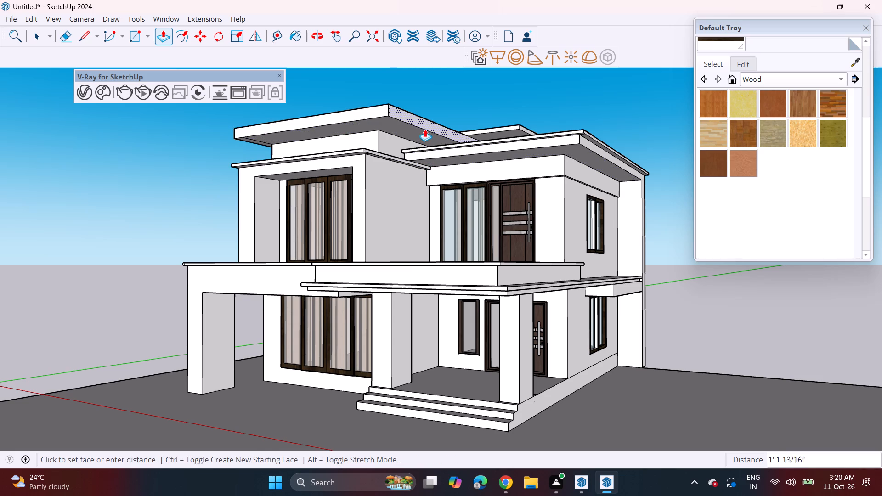
pyautogui.click(424, 130)
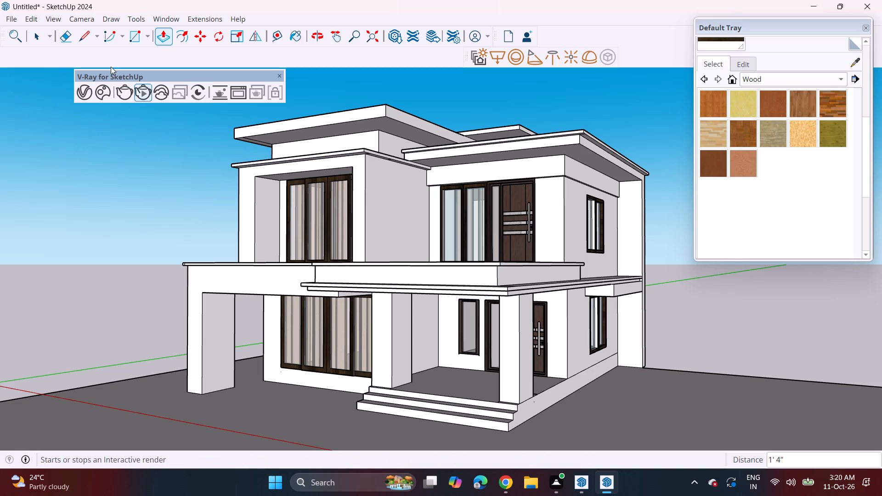
# Erase the seam line on the underside of the front upper roof slab's overhang, near its outer end.
pyautogui.moveTo(68, 43); pyautogui.dragTo(81, 53)
pyautogui.scroll(7, 265, 127)
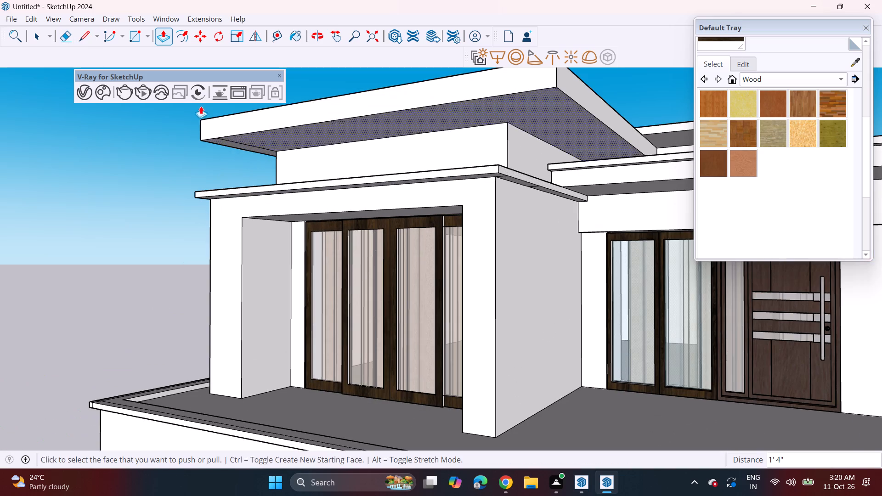
pyautogui.moveTo(65, 34); pyautogui.dragTo(69, 33)
pyautogui.doubleClick(251, 144)
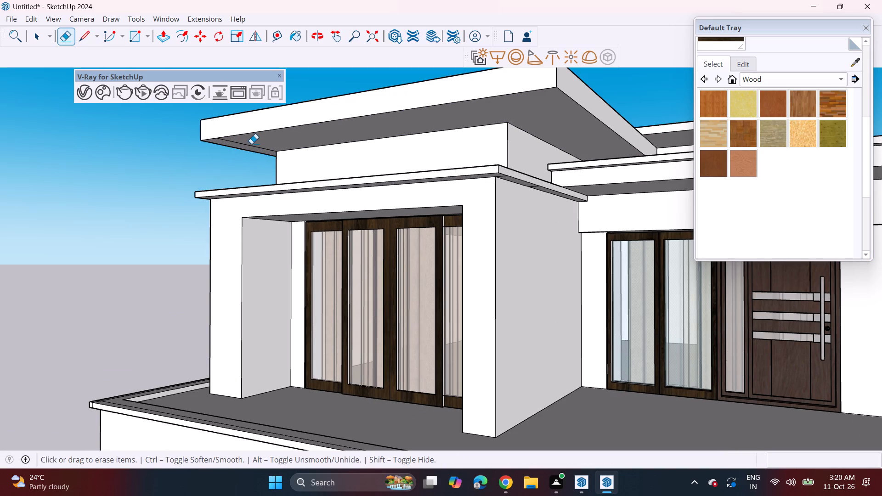
pyautogui.click(252, 146)
# Draw a line about 29' 11" long on the ground slab from the entrance steps' outer front corner straight to the slab's front edge.
pyautogui.scroll(-7, 274, 155)
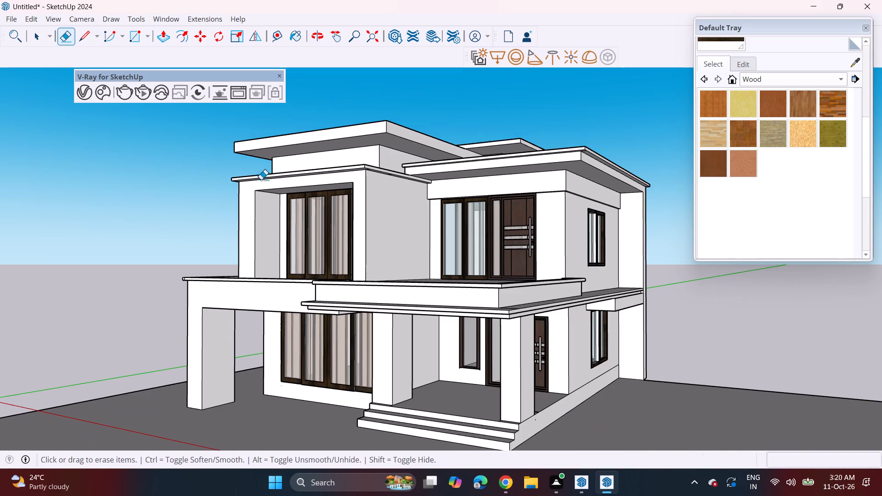
pyautogui.scroll(-2, 261, 182)
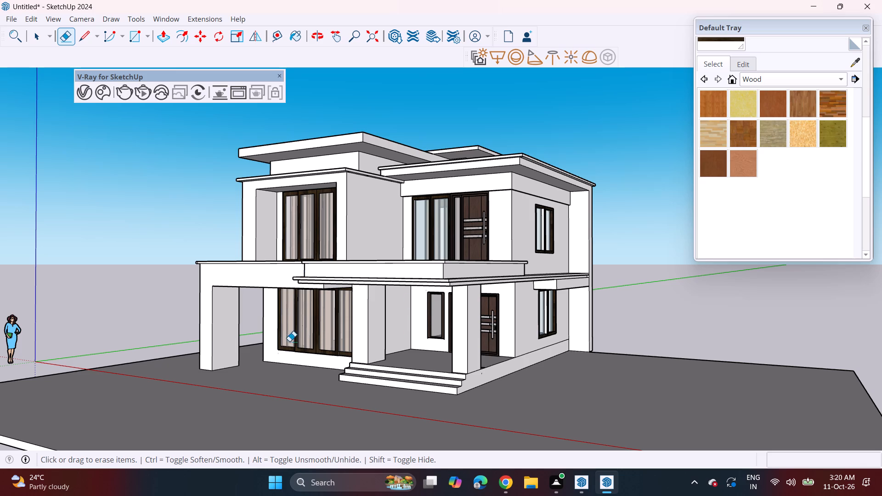
pyautogui.moveTo(296, 357); pyautogui.dragTo(294, 345, button='middle')
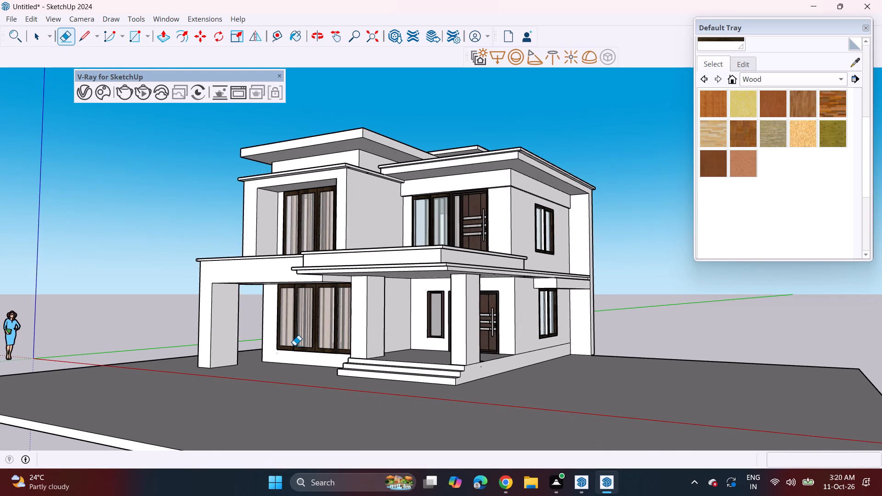
pyautogui.moveTo(308, 344); pyautogui.dragTo(341, 352, button='middle')
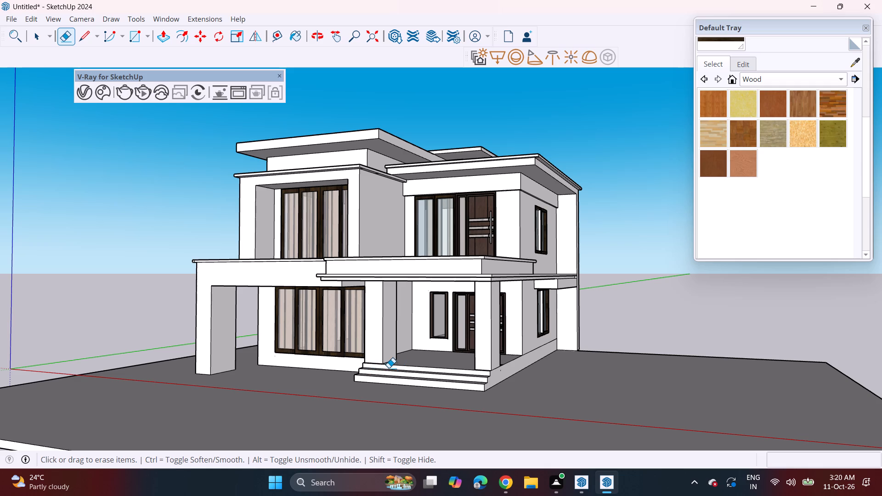
pyautogui.press('space')
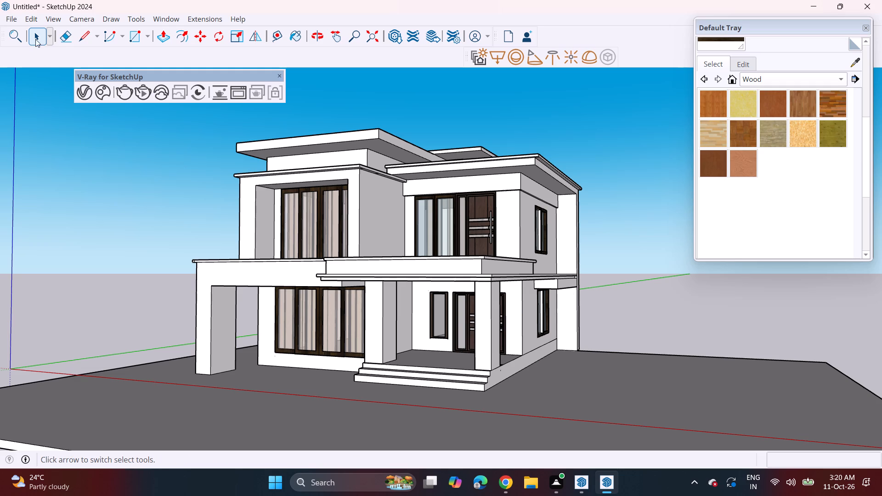
pyautogui.click(84, 37)
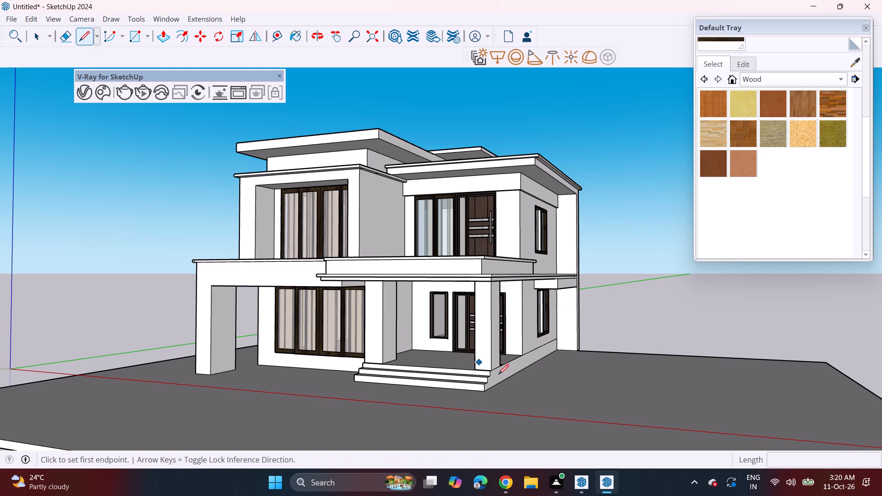
pyautogui.click(484, 393)
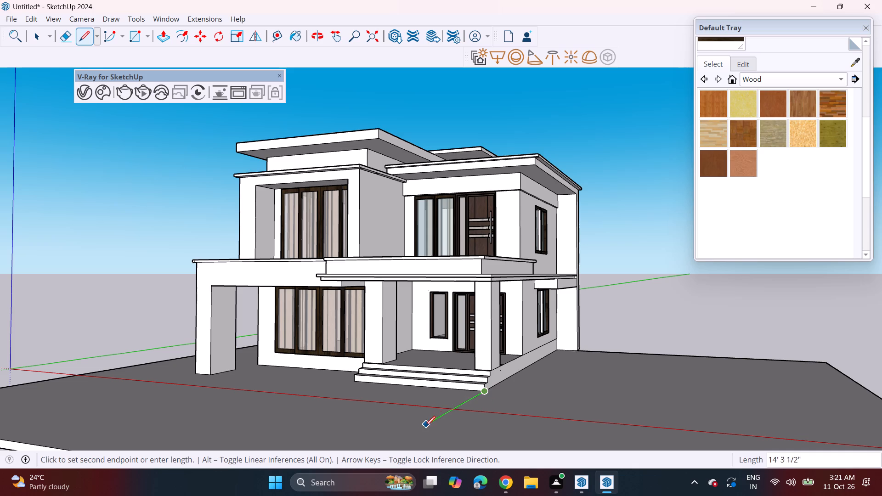
pyautogui.scroll(-5, 424, 428)
pyautogui.keyDown('shift'); pyautogui.moveTo(432, 437); pyautogui.dragTo(440, 400, button='middle'); pyautogui.keyUp('shift')
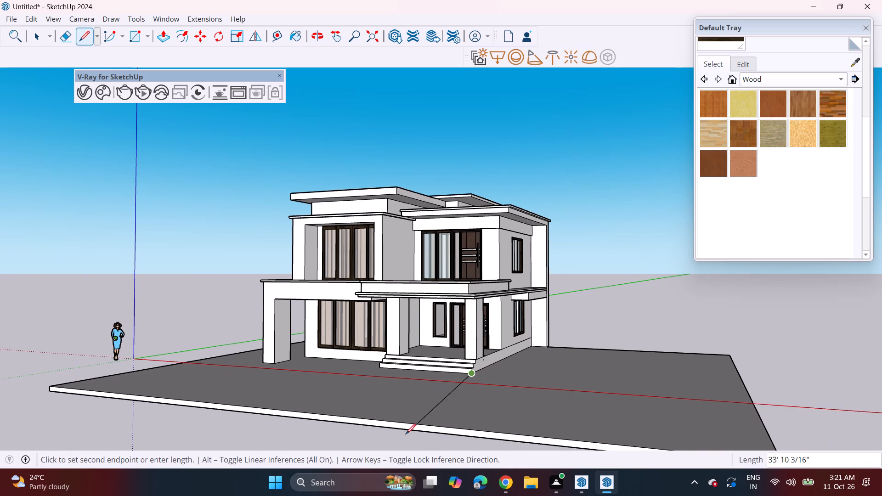
pyautogui.click(367, 421)
# Draw a line about 27' 3" long from the outer front base corner of the large porch pillar straight to the slab's front edge.
pyautogui.moveTo(180, 371); pyautogui.dragTo(222, 385, button='middle')
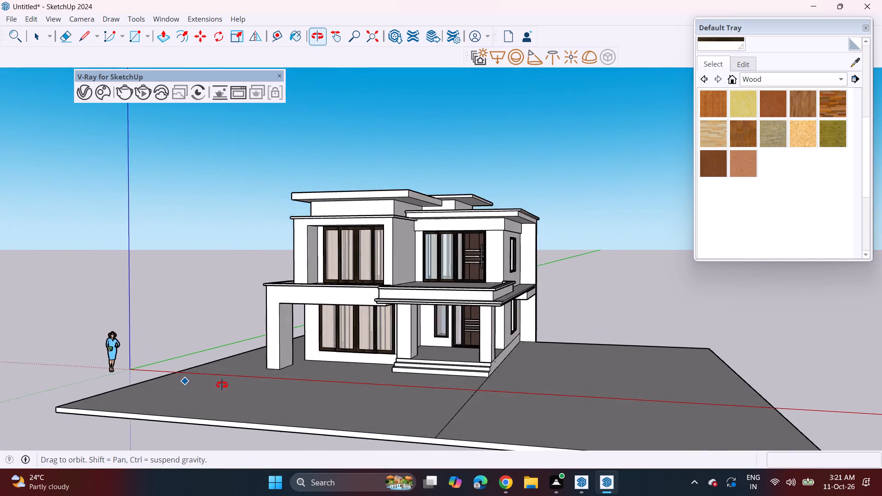
pyautogui.moveTo(222, 385); pyautogui.dragTo(226, 387, button='middle')
pyautogui.middleClick(233, 387)
pyautogui.scroll(3, 261, 371)
pyautogui.click(270, 373)
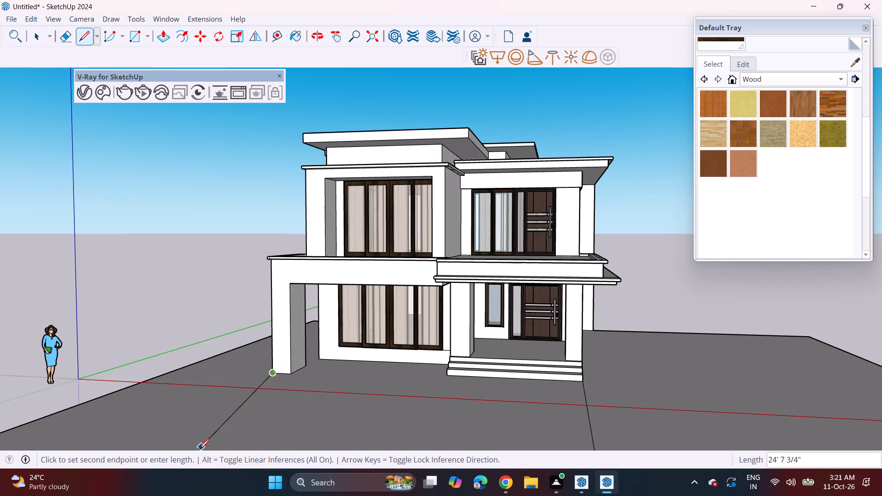
pyautogui.scroll(-6, 199, 449)
pyautogui.keyDown('shift'); pyautogui.moveTo(186, 438); pyautogui.dragTo(200, 376, button='middle'); pyautogui.keyUp('shift')
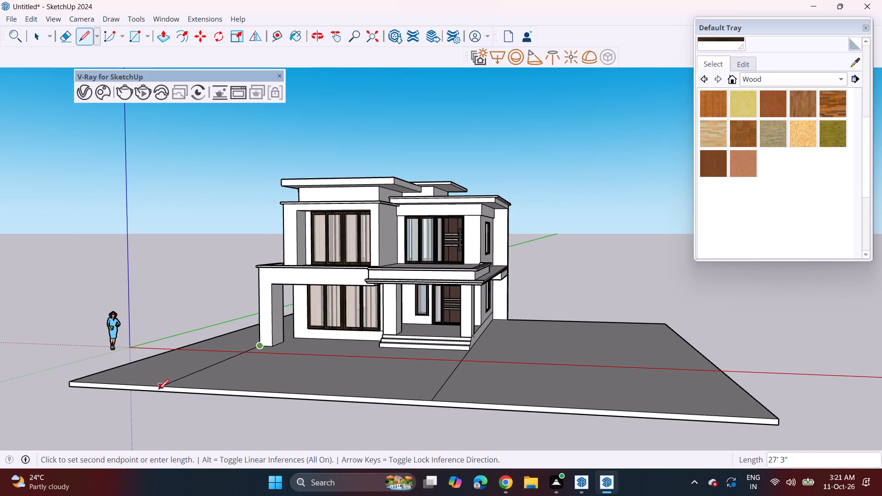
pyautogui.click(158, 389)
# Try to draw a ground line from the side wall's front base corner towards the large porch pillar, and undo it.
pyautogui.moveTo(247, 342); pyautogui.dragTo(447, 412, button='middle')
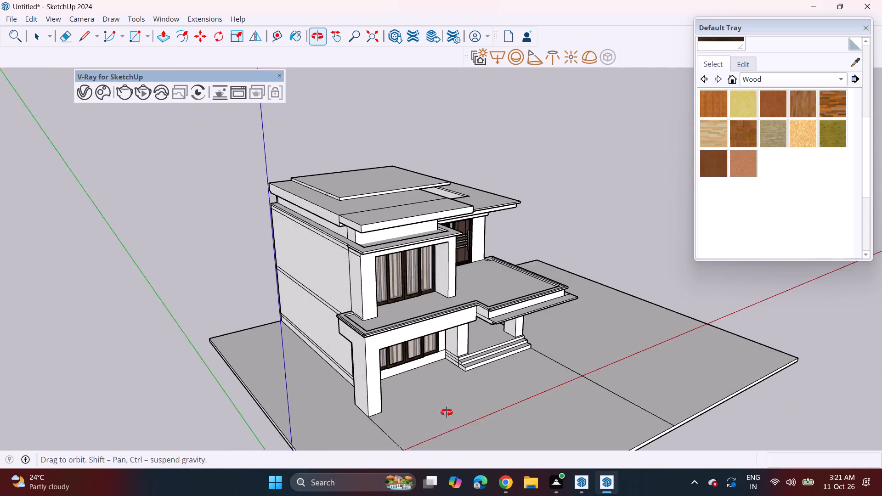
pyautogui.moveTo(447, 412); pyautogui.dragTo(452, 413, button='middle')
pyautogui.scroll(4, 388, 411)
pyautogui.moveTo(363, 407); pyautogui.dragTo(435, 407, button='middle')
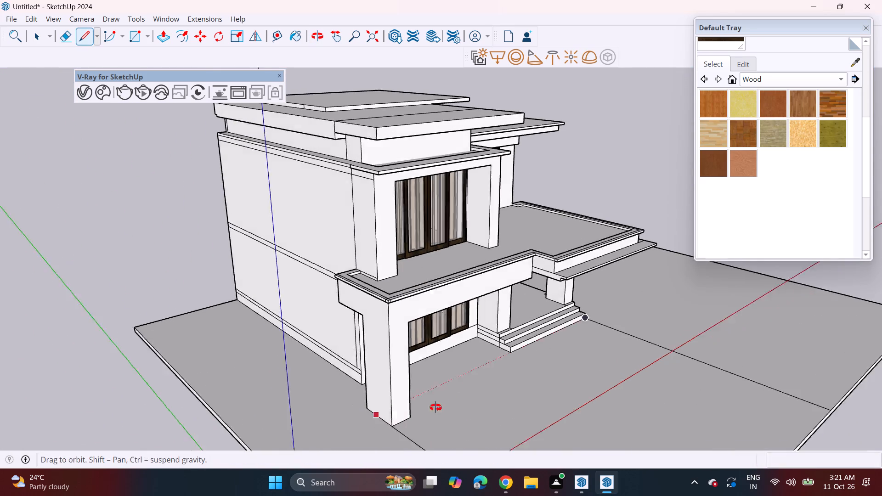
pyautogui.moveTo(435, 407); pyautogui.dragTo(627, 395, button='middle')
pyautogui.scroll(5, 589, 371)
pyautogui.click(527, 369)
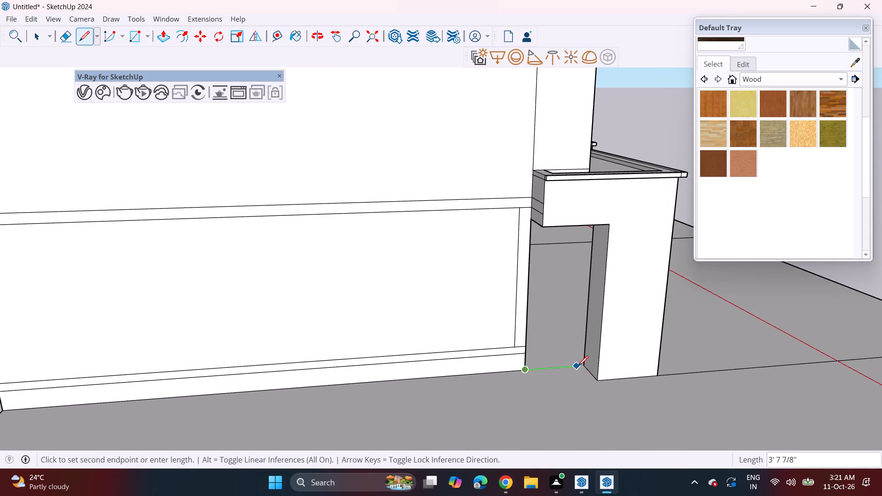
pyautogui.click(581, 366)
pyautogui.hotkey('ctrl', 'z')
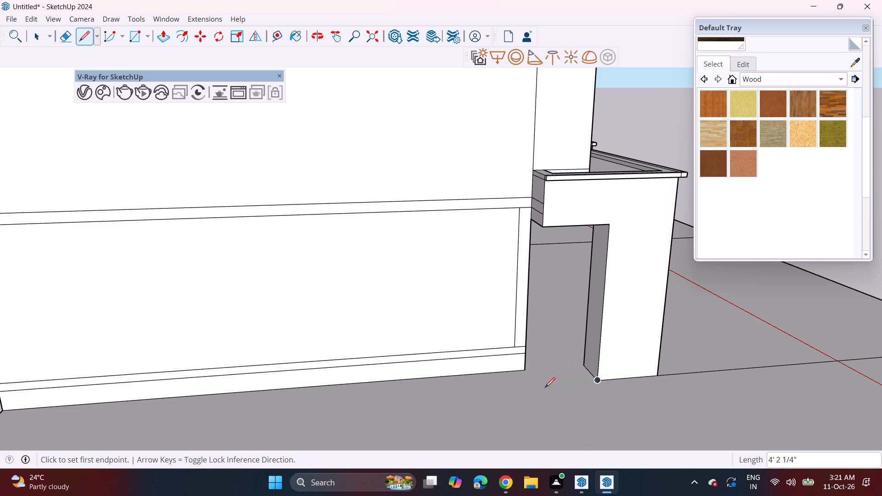
# Draw connected ground lines from the side wall's front base corner, about 3' 8" forward and across to the large pillar's rear base corner.
pyautogui.click(525, 372)
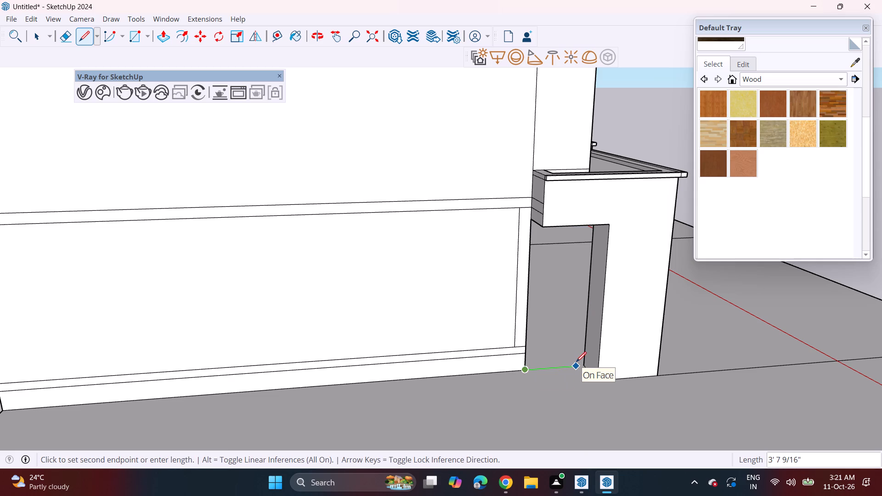
pyautogui.click(576, 362)
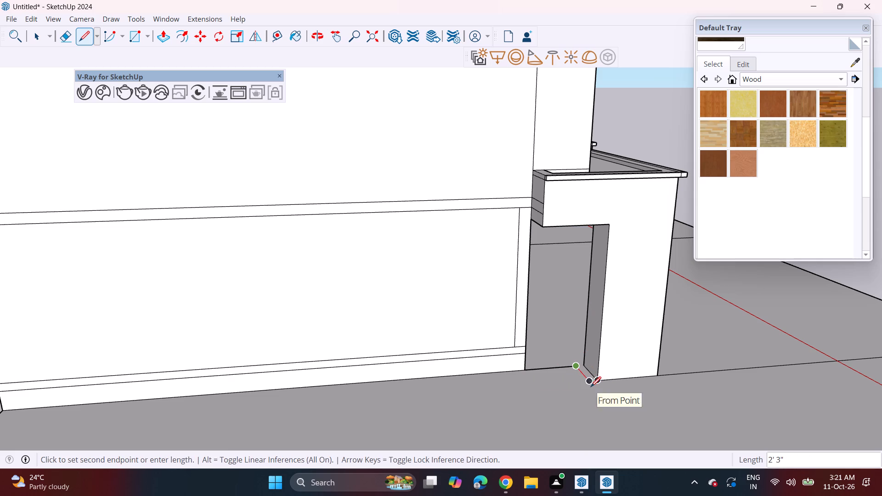
pyautogui.click(591, 387)
pyautogui.click(599, 383)
# Review the house front and the divided ground slab from several angles.
pyautogui.moveTo(658, 367); pyautogui.dragTo(268, 328, button='middle')
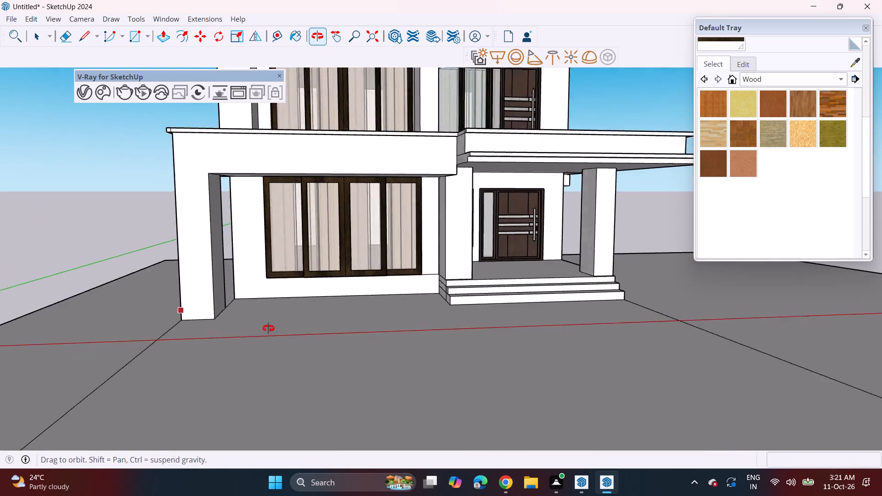
pyautogui.moveTo(268, 328); pyautogui.dragTo(192, 316, button='middle')
pyautogui.scroll(-3, 195, 320)
pyautogui.keyDown('shift'); pyautogui.moveTo(308, 318); pyautogui.dragTo(336, 400, button='middle'); pyautogui.keyUp('shift')
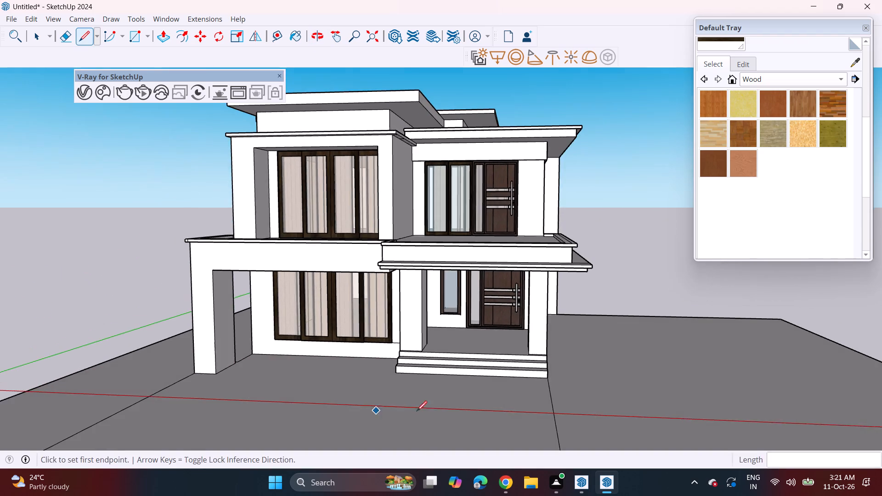
pyautogui.moveTo(396, 400); pyautogui.dragTo(328, 367, button='middle')
pyautogui.keyDown('shift'); pyautogui.scroll(-1, 322, 347); pyautogui.keyUp('shift')
pyautogui.keyDown('shift'); pyautogui.moveTo(340, 362); pyautogui.dragTo(378, 410, button='middle'); pyautogui.keyUp('shift')
pyautogui.keyDown('shift'); pyautogui.scroll(-1, 378, 410); pyautogui.keyUp('shift')
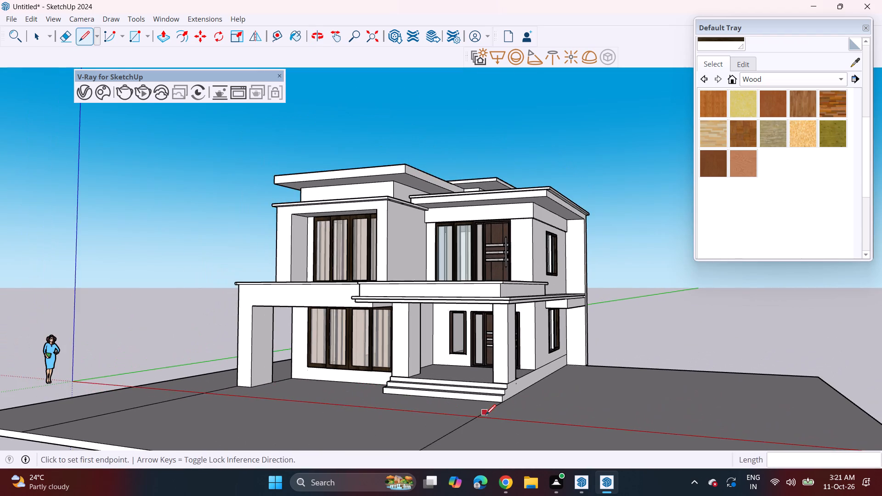
pyautogui.moveTo(486, 415); pyautogui.dragTo(478, 327, button='middle')
pyautogui.moveTo(430, 334); pyautogui.dragTo(443, 377, button='middle')
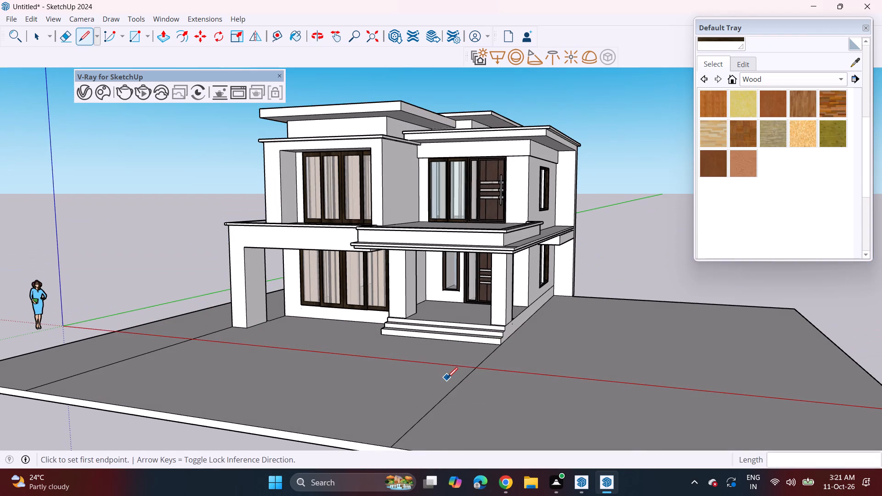
pyautogui.moveTo(595, 381); pyautogui.dragTo(568, 380, button='middle')
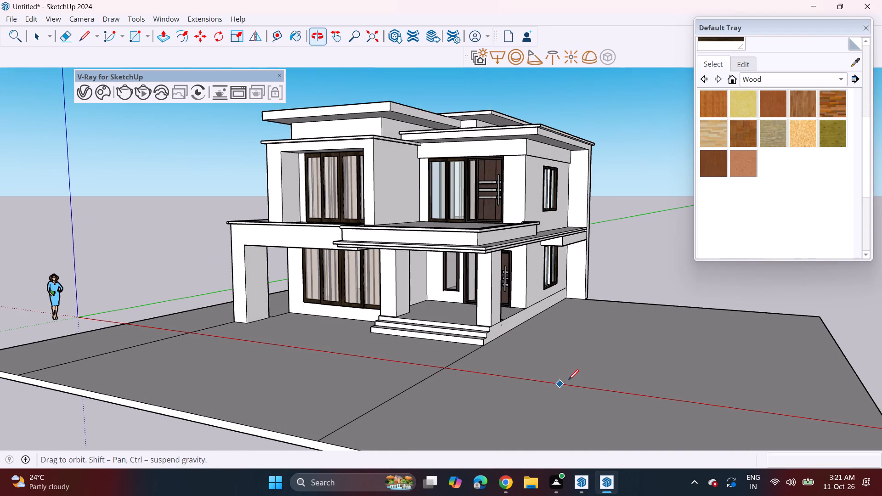
pyautogui.press('space')
pyautogui.keyDown('shift'); pyautogui.moveTo(509, 389); pyautogui.dragTo(593, 422, button='middle'); pyautogui.keyUp('shift')
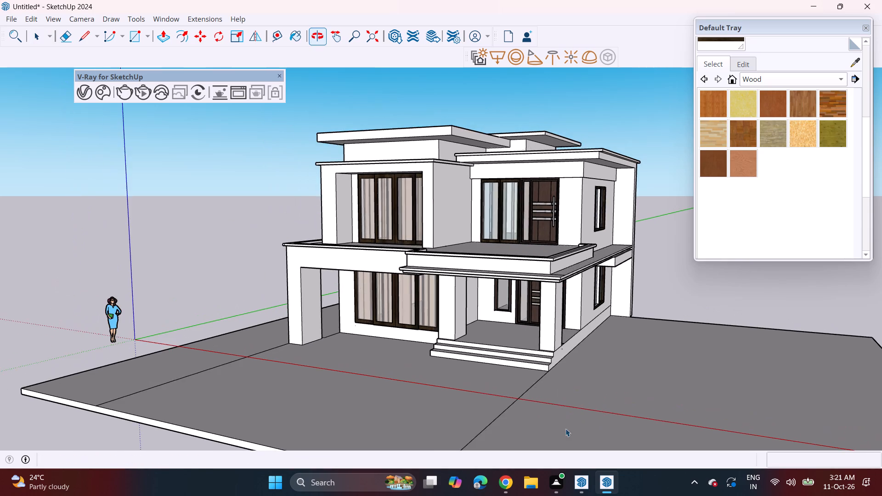
pyautogui.moveTo(565, 428); pyautogui.dragTo(539, 417, button='middle')
pyautogui.scroll(2, 507, 368)
pyautogui.moveTo(514, 378); pyautogui.dragTo(531, 365, button='middle')
pyautogui.keyDown('shift'); pyautogui.moveTo(527, 363); pyautogui.dragTo(513, 399, button='middle'); pyautogui.keyUp('shift')
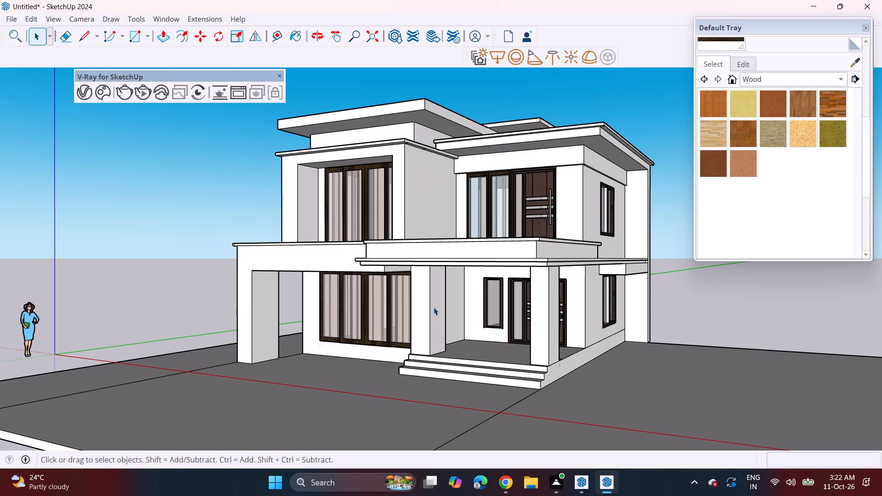
pyautogui.moveTo(435, 308); pyautogui.dragTo(414, 296, button='middle')
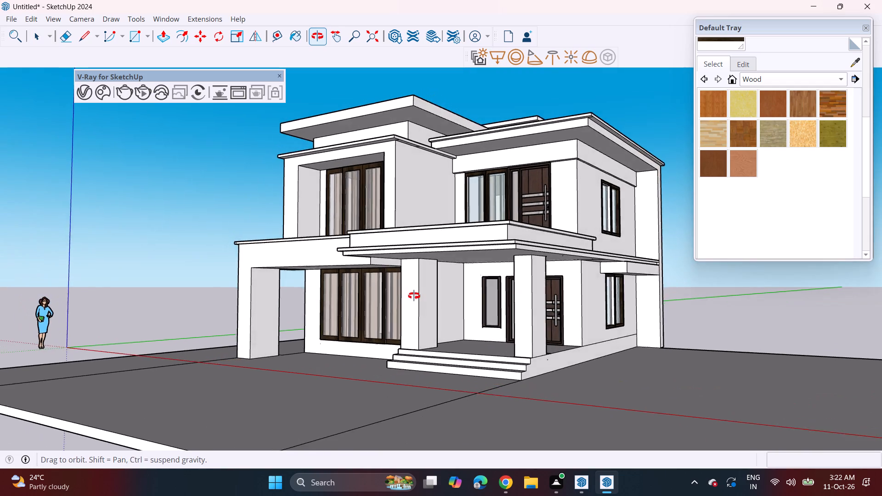
pyautogui.moveTo(414, 296); pyautogui.dragTo(418, 299, button='middle')
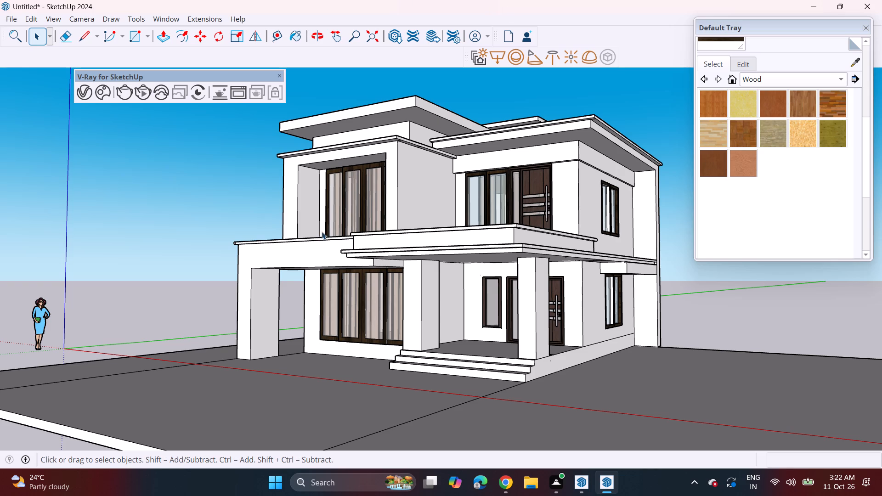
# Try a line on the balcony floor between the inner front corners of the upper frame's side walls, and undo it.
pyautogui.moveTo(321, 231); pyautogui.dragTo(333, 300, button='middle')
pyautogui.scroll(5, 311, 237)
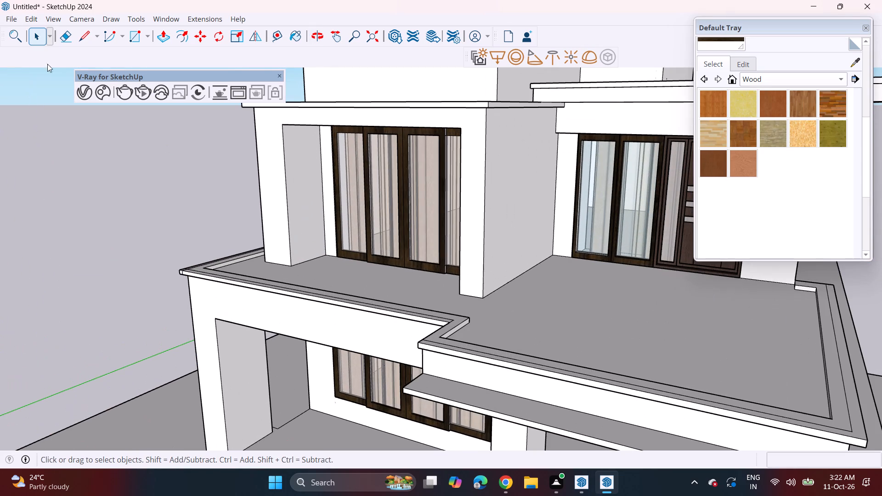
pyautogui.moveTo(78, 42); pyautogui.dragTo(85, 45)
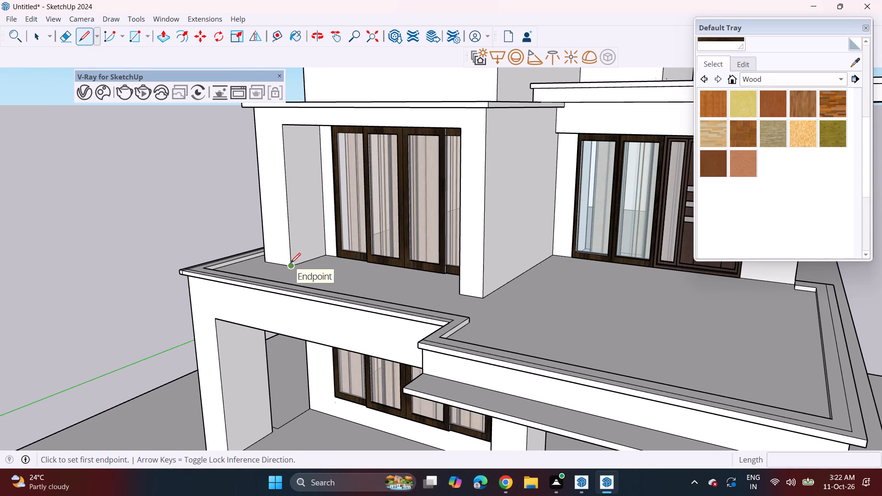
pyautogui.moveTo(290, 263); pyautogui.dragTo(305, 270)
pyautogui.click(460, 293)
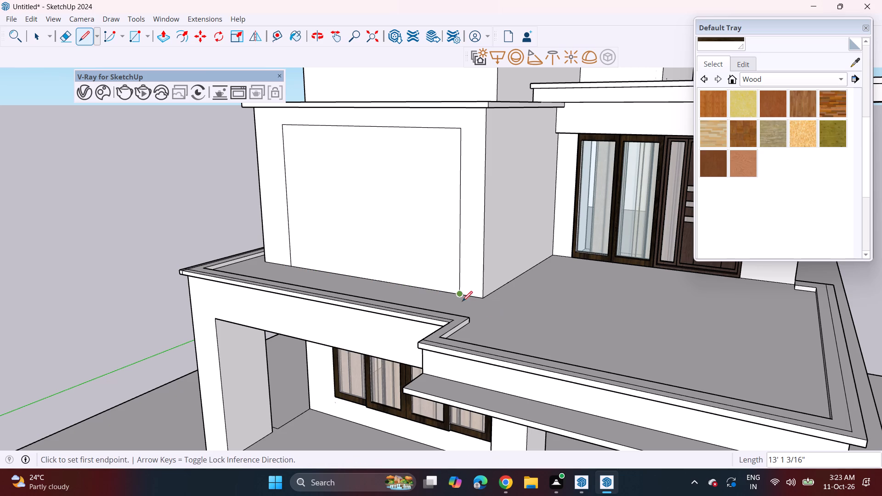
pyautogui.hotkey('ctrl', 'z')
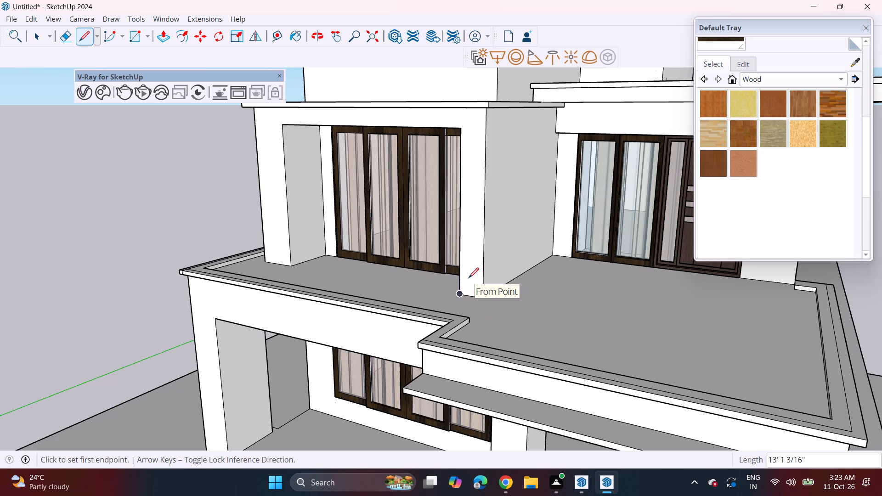
# Draw a line about 13' 1" long across the balcony floor between the upper frame's side walls, set slightly behind their front corners.
pyautogui.scroll(3, 304, 262)
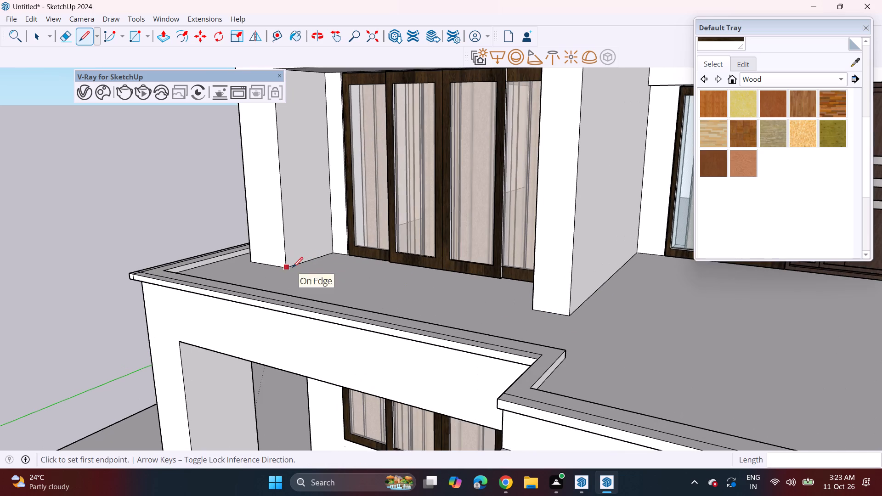
pyautogui.click(299, 264)
pyautogui.moveTo(498, 304); pyautogui.dragTo(655, 340, button='middle')
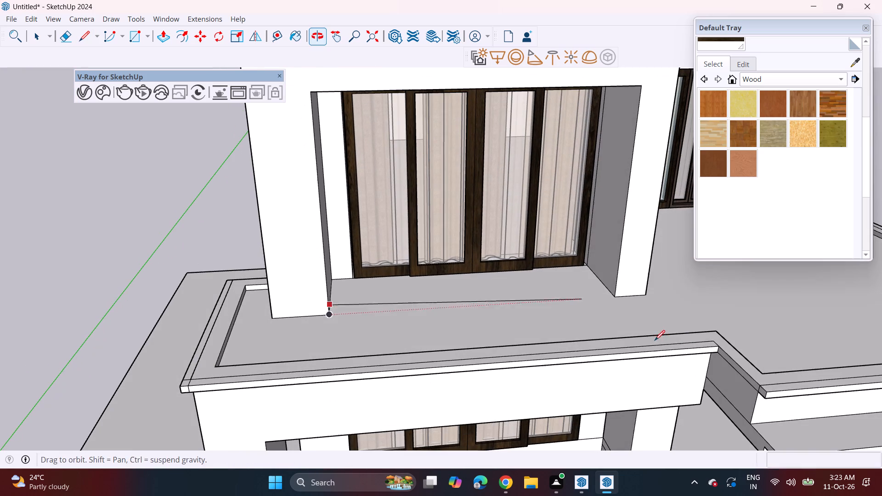
pyautogui.moveTo(655, 340); pyautogui.dragTo(655, 344, button='middle')
pyautogui.click(609, 285)
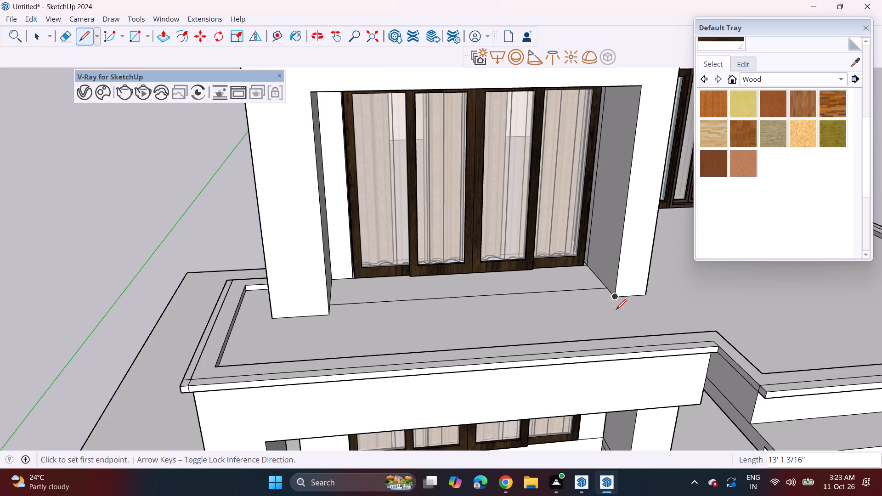
# Draw connected lines on the balcony floor about 1' 2" in front of the upper frame's opening, joining its two inner front corners.
pyautogui.click(620, 298)
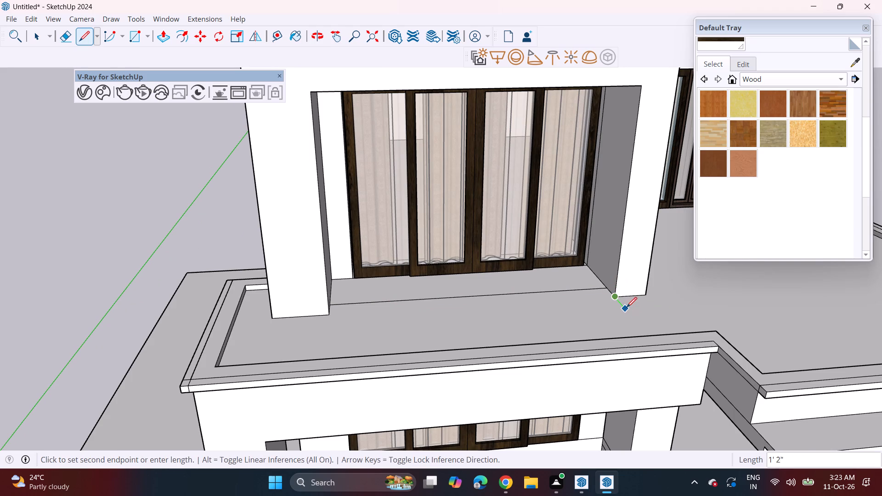
pyautogui.click(627, 308)
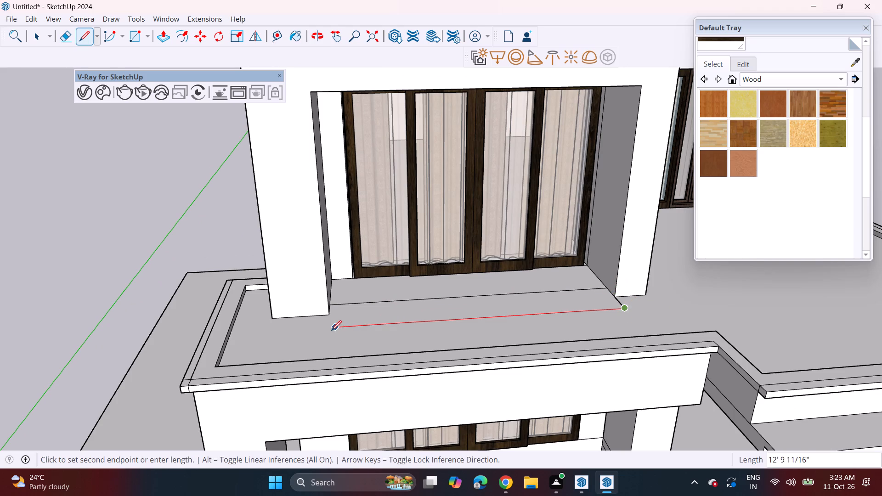
pyautogui.click(327, 328)
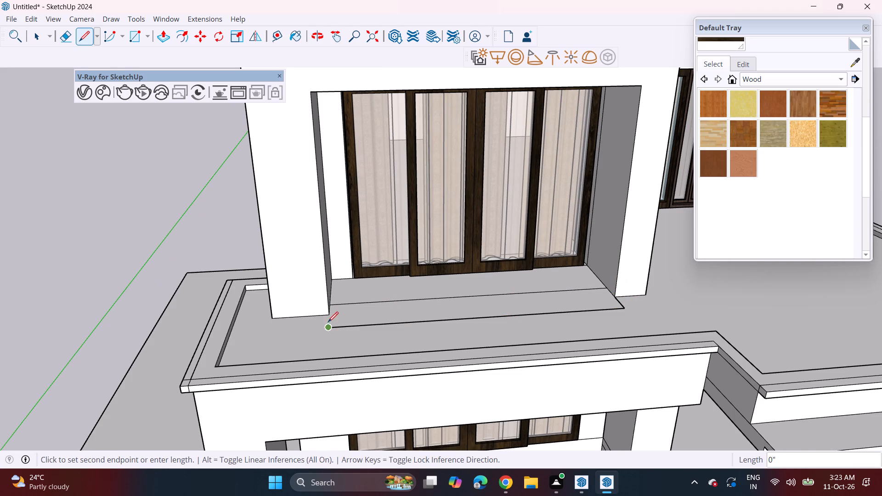
pyautogui.click(328, 314)
# Extrude the outlined floor strip up about 1' 3" and push its front face back about 1' 2", flush with the side walls' fronts.
pyautogui.moveTo(458, 321); pyautogui.dragTo(269, 265, button='middle')
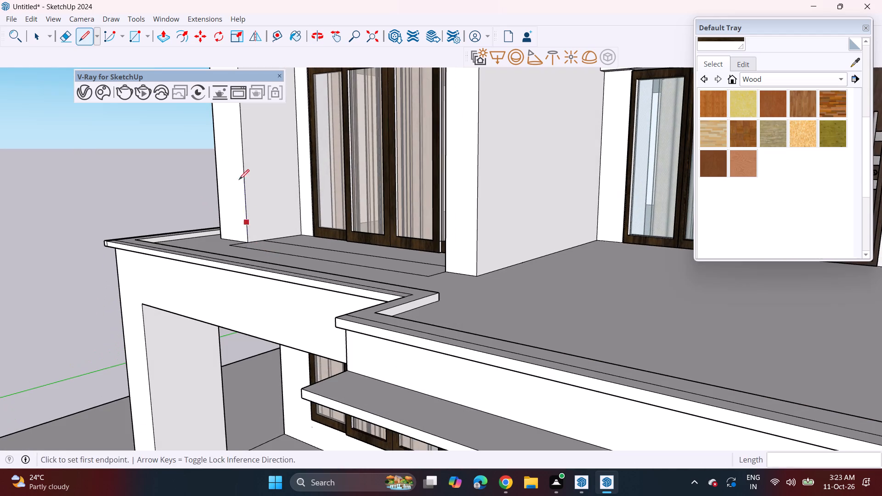
pyautogui.moveTo(167, 35); pyautogui.dragTo(169, 39)
pyautogui.click(341, 253)
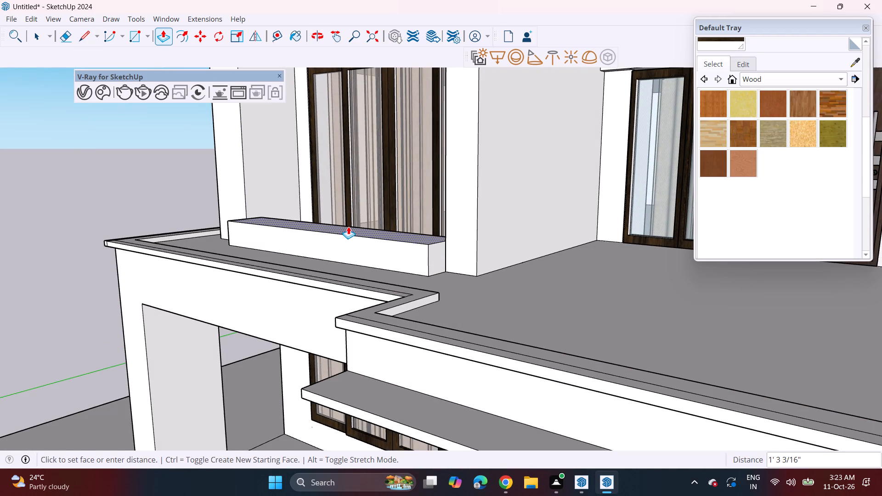
pyautogui.click(348, 229)
pyautogui.click(346, 243)
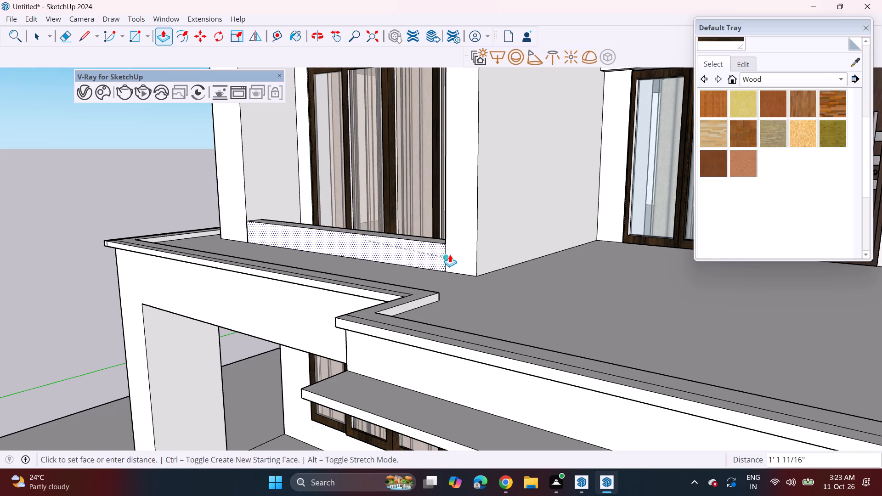
pyautogui.click(450, 254)
# Examine the low wall in the upper frame and the whole house front from several angles.
pyautogui.moveTo(273, 244); pyautogui.dragTo(295, 199, button='middle')
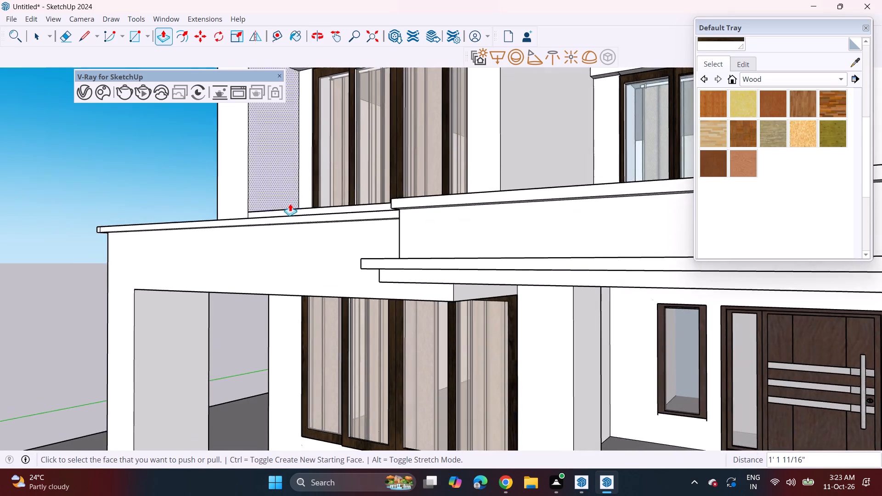
pyautogui.scroll(-6, 288, 209)
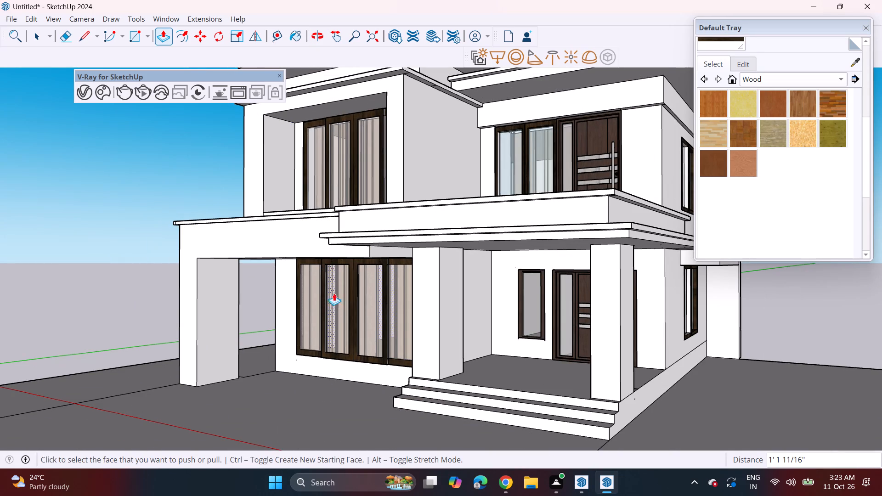
pyautogui.keyDown('shift'); pyautogui.moveTo(335, 273); pyautogui.dragTo(327, 314, button='middle'); pyautogui.keyUp('shift')
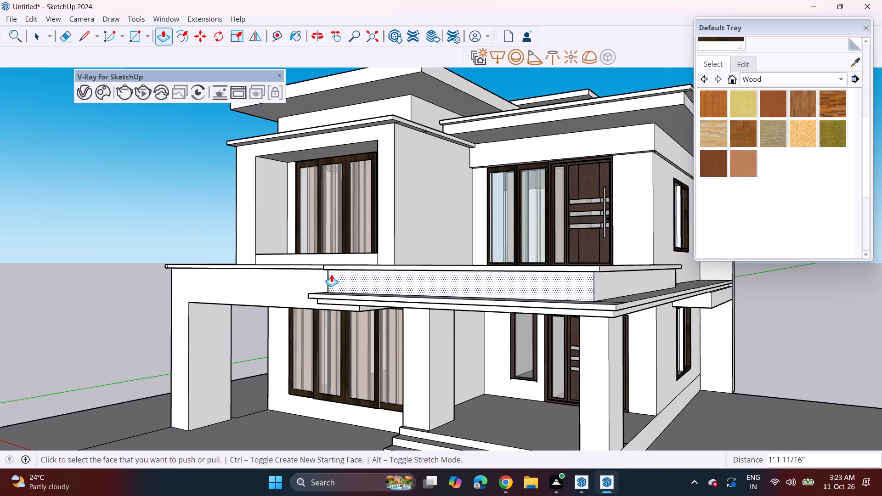
pyautogui.moveTo(329, 283); pyautogui.dragTo(314, 333, button='middle')
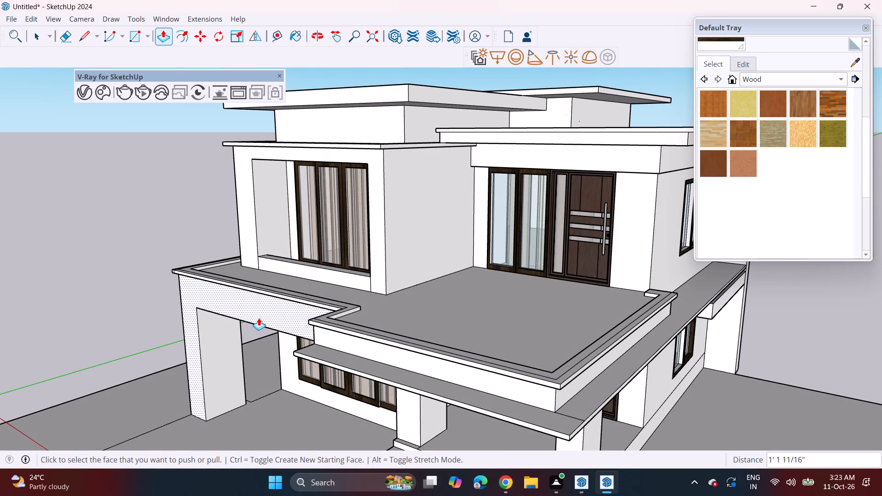
pyautogui.scroll(-3, 260, 320)
pyautogui.moveTo(299, 333); pyautogui.dragTo(298, 313, button='middle')
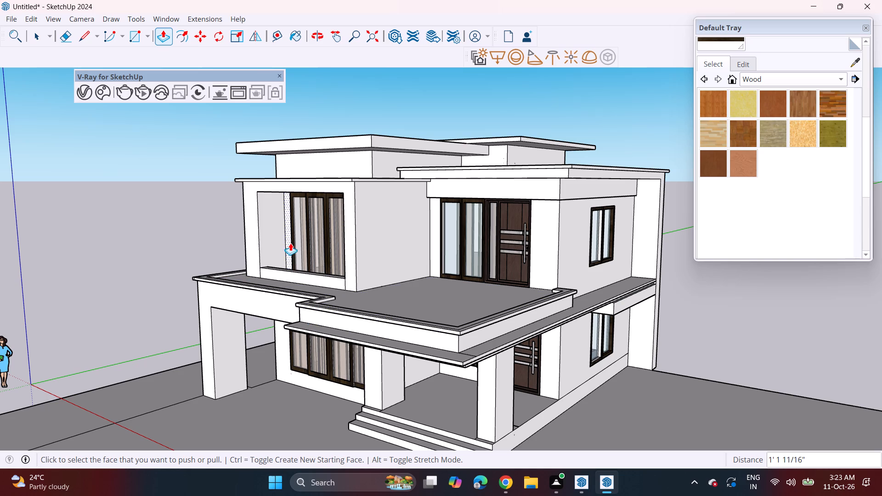
pyautogui.moveTo(290, 281); pyautogui.dragTo(326, 278, button='middle')
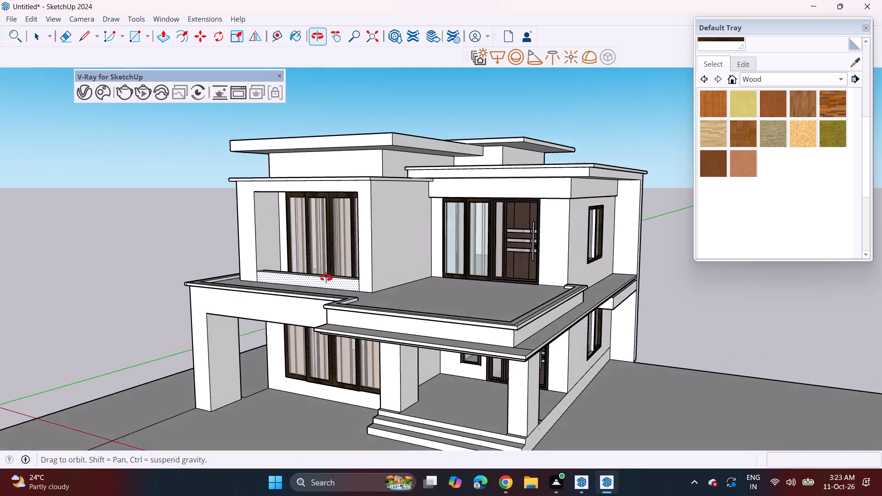
pyautogui.moveTo(326, 278); pyautogui.dragTo(356, 248, button='middle')
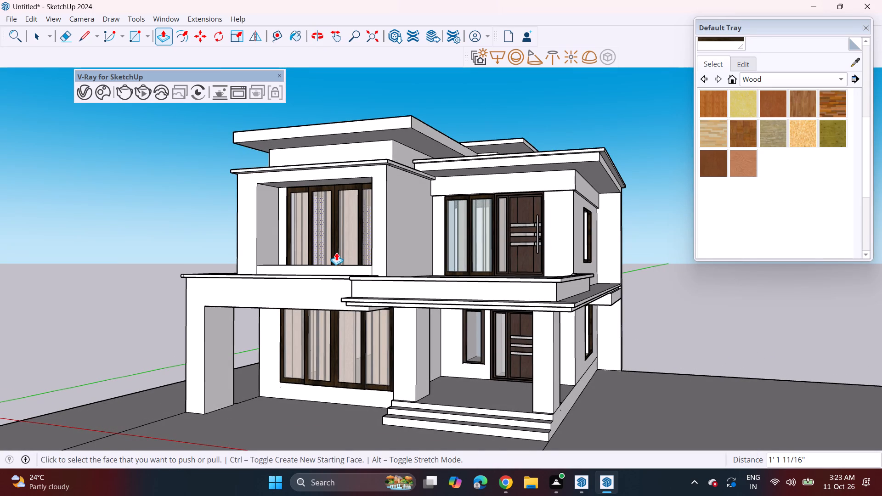
pyautogui.scroll(-3, 336, 253)
pyautogui.moveTo(341, 272); pyautogui.dragTo(345, 306, button='middle')
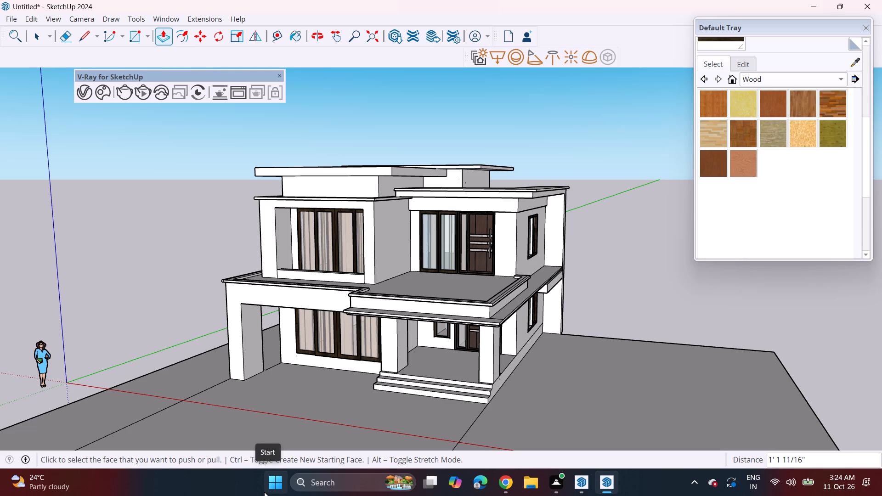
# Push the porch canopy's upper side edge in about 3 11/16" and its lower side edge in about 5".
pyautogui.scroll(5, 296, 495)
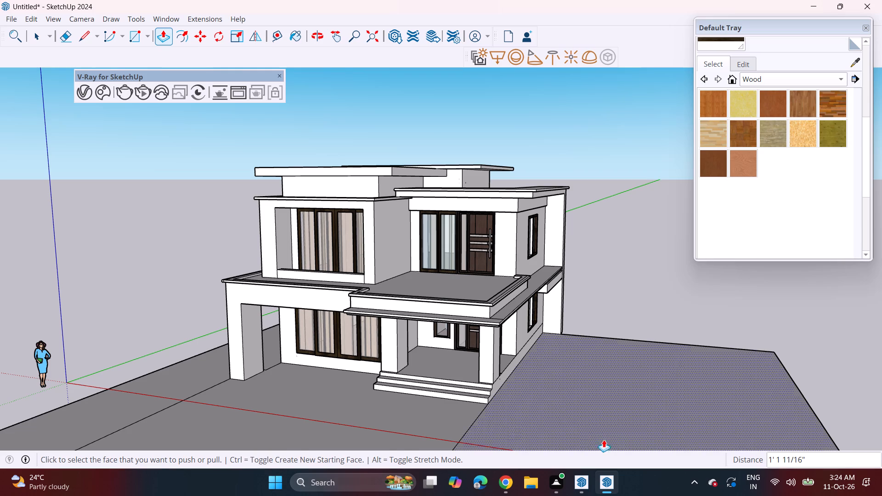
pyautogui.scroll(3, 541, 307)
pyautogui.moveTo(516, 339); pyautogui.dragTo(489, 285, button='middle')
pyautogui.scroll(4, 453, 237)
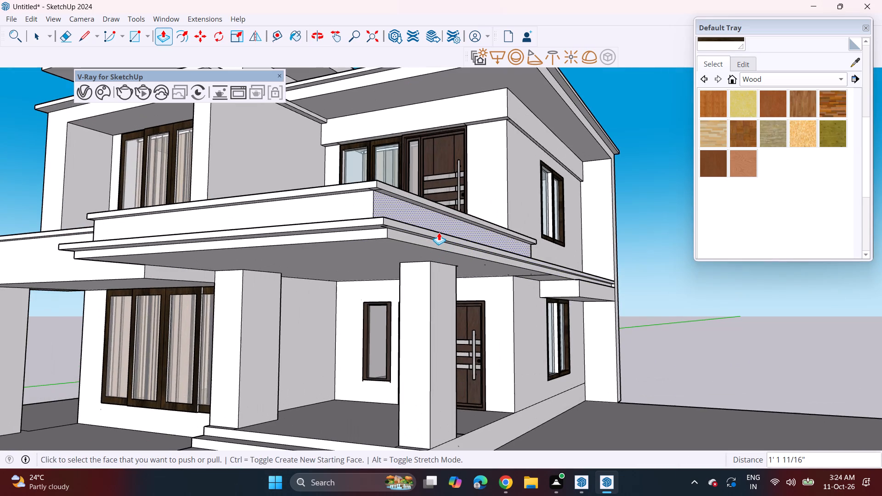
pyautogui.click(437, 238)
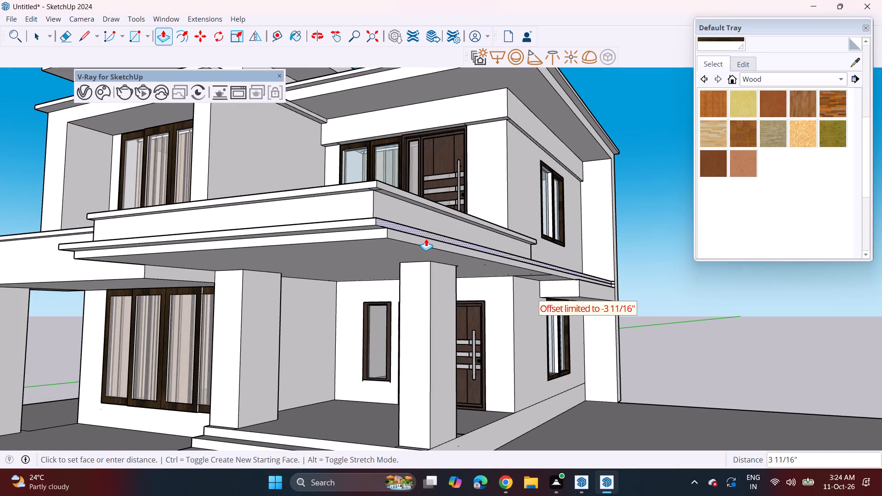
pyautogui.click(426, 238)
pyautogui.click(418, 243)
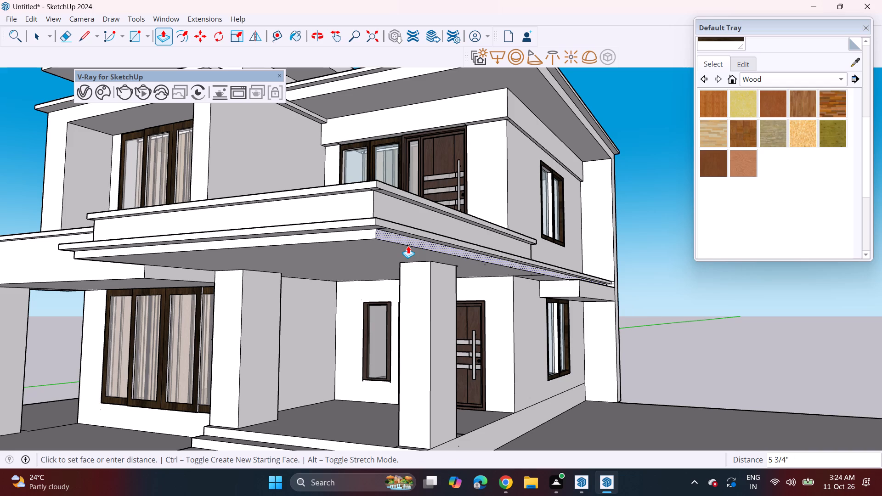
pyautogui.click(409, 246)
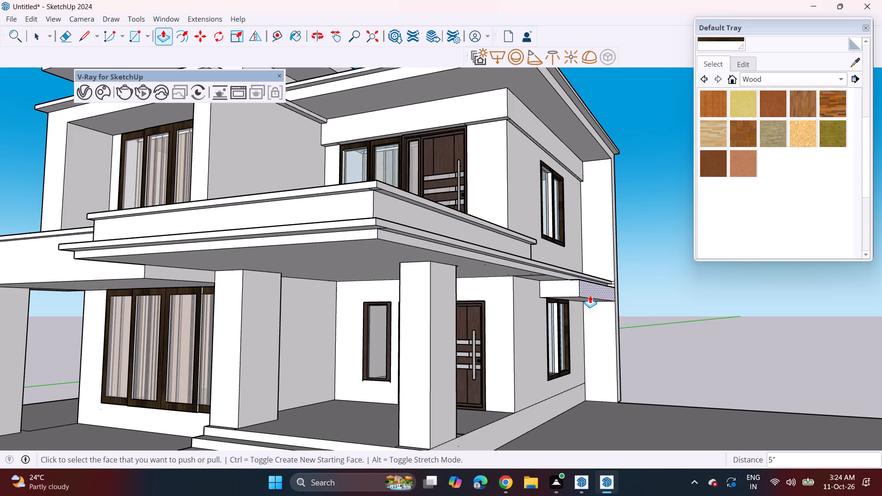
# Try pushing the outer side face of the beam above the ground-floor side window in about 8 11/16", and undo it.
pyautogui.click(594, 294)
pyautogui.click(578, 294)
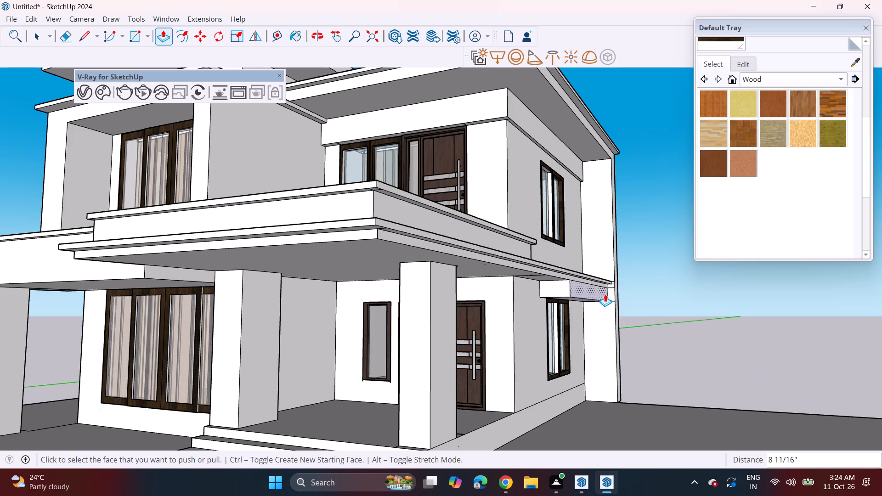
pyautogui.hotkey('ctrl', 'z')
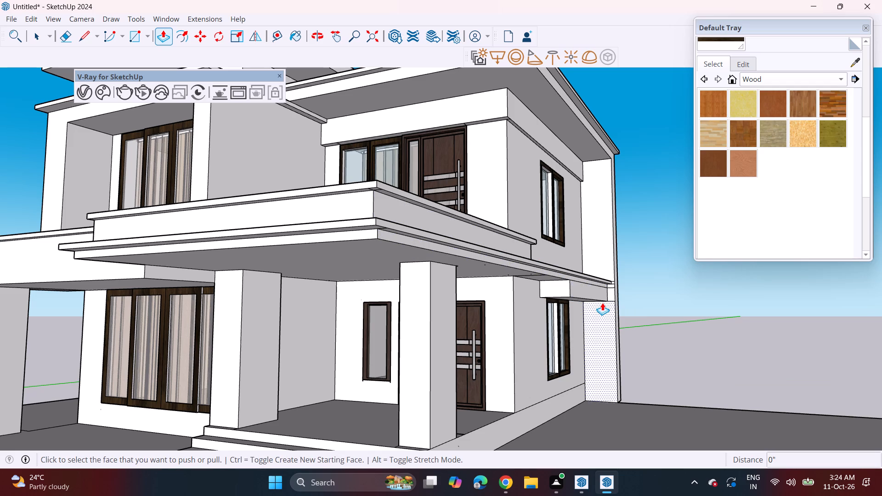
# Pull the porch canopy's lower side edge out about 8 11/16" to align with the outer side face of the beam beneath it.
pyautogui.moveTo(569, 314); pyautogui.dragTo(563, 348, button='middle')
pyautogui.scroll(3, 577, 279)
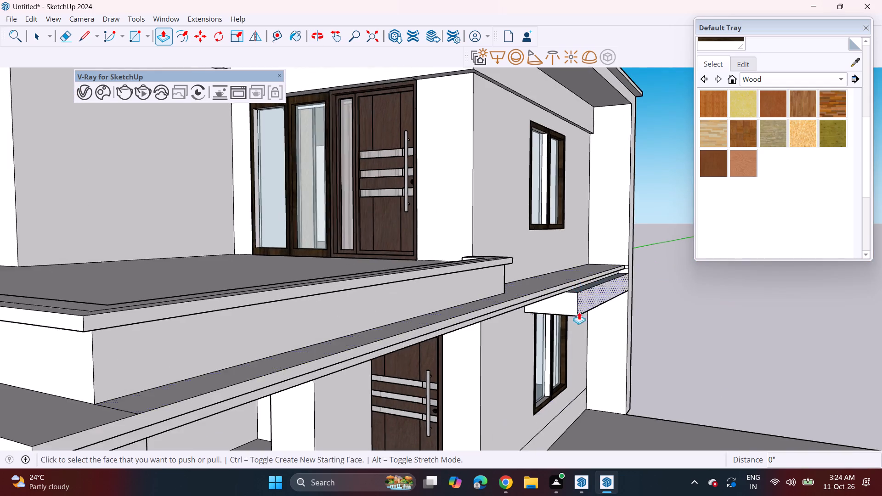
pyautogui.moveTo(577, 320); pyautogui.dragTo(567, 297, button='middle')
pyautogui.scroll(4, 561, 274)
pyautogui.click(561, 275)
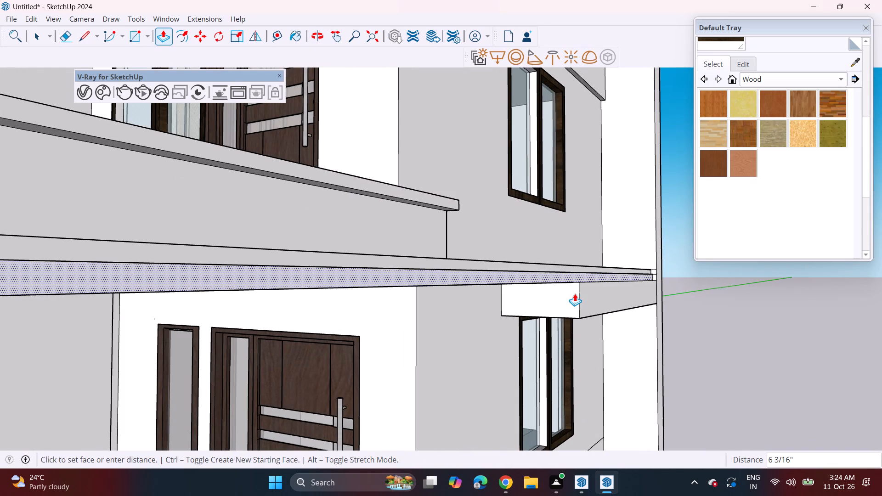
pyautogui.click(578, 296)
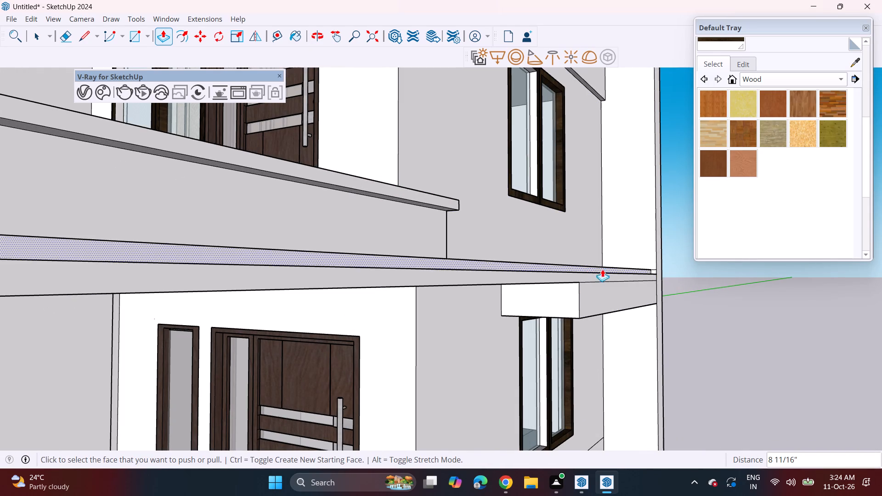
# Pull the canopy's upper side edge out by the same distance, and push it back 5" flush with the tall rear wall's edge.
pyautogui.doubleClick(612, 271)
pyautogui.scroll(-5, 634, 304)
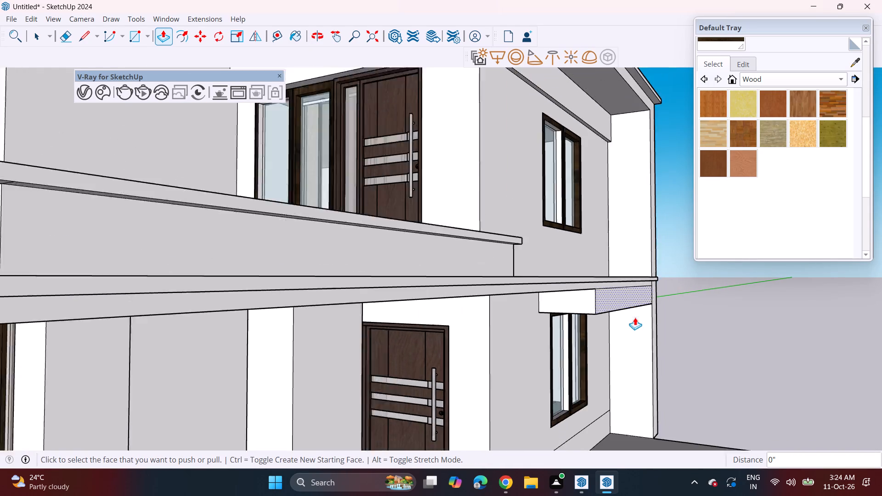
pyautogui.scroll(8, 652, 279)
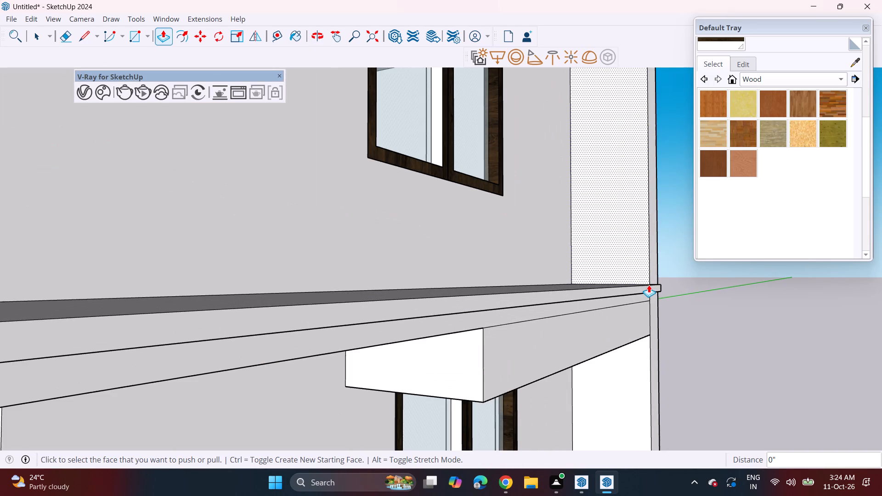
pyautogui.click(650, 290)
pyautogui.click(651, 257)
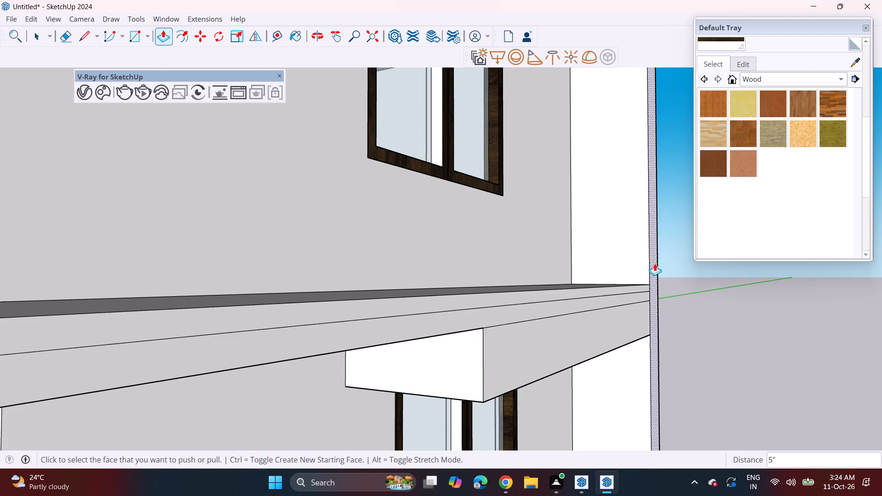
# Push the porch canopy's lower side edge in about 4 1/16" so the upper edge overhangs it.
pyautogui.scroll(-3, 621, 323)
pyautogui.scroll(-3, 557, 377)
pyautogui.moveTo(538, 379); pyautogui.dragTo(601, 355, button='middle')
pyautogui.middleClick(601, 350)
pyautogui.scroll(-4, 597, 342)
pyautogui.moveTo(574, 329); pyautogui.dragTo(563, 332, button='middle')
pyautogui.click(546, 316)
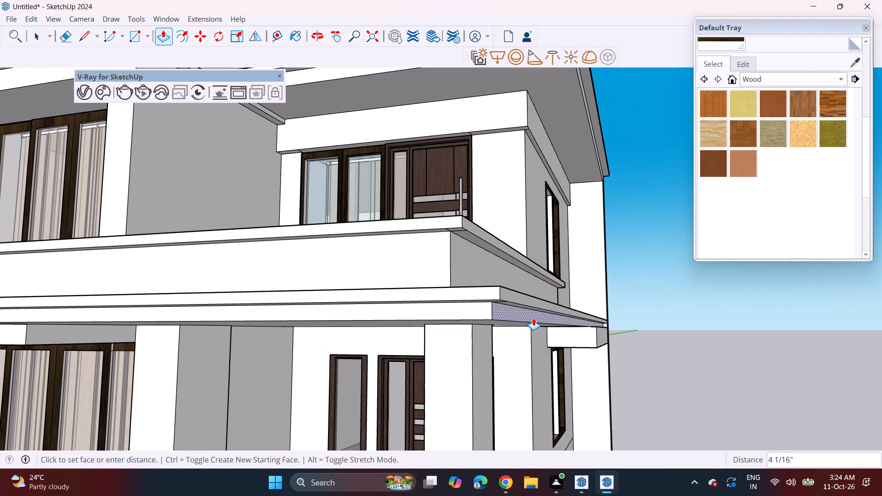
pyautogui.click(533, 318)
# Review the canopy edges, the house front and the divided ground slab from several angles.
pyautogui.moveTo(652, 337); pyautogui.dragTo(617, 337, button='middle')
pyautogui.scroll(-3, 615, 360)
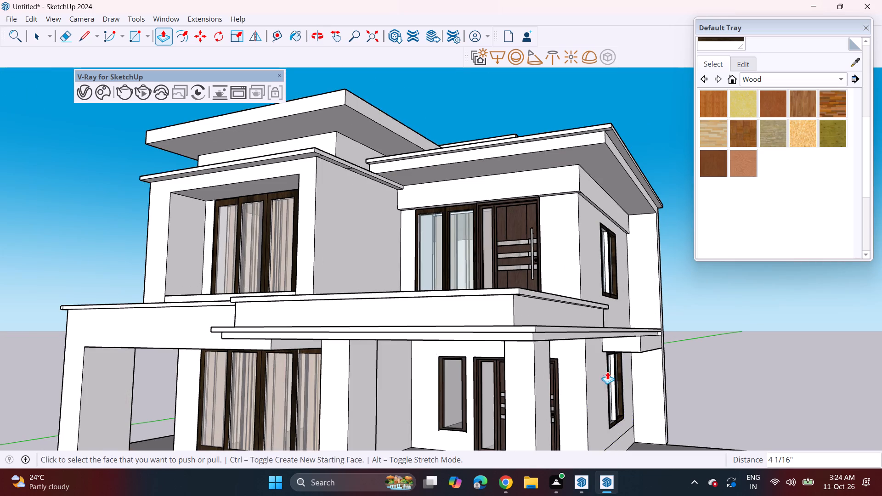
pyautogui.scroll(-3, 589, 396)
pyautogui.moveTo(881, 463); pyautogui.dragTo(877, 461, button='middle')
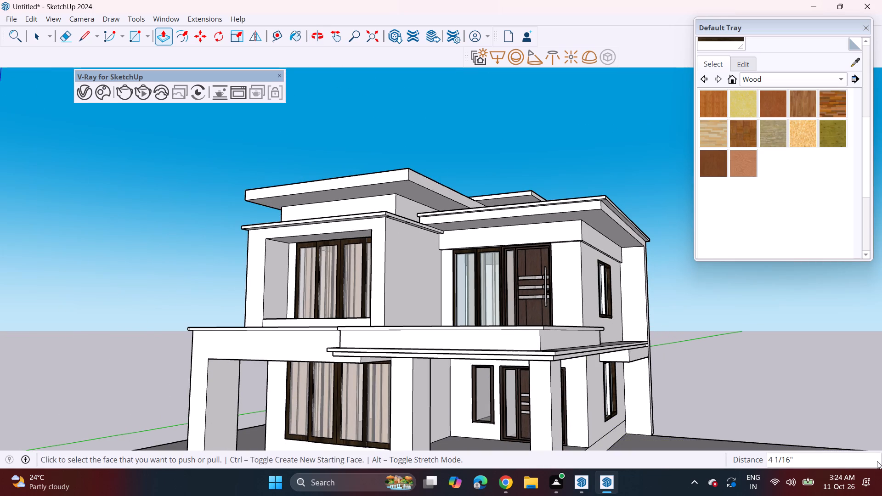
pyautogui.moveTo(877, 461); pyautogui.dragTo(821, 413, button='middle')
pyautogui.keyDown('shift'); pyautogui.moveTo(825, 386); pyautogui.dragTo(806, 328, button='middle'); pyautogui.keyUp('shift')
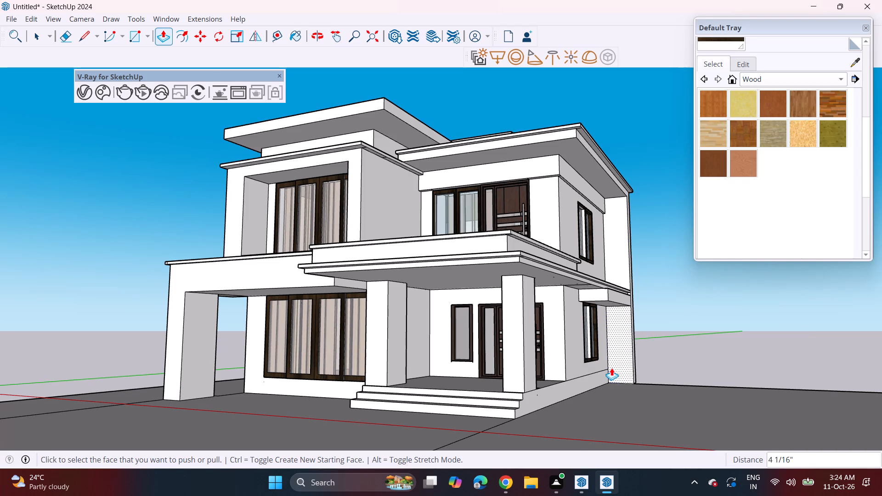
pyautogui.scroll(-4, 561, 376)
pyautogui.keyDown('shift'); pyautogui.moveTo(559, 457); pyautogui.dragTo(504, 391, button='middle'); pyautogui.keyUp('shift')
pyautogui.moveTo(524, 401); pyautogui.dragTo(486, 350, button='middle')
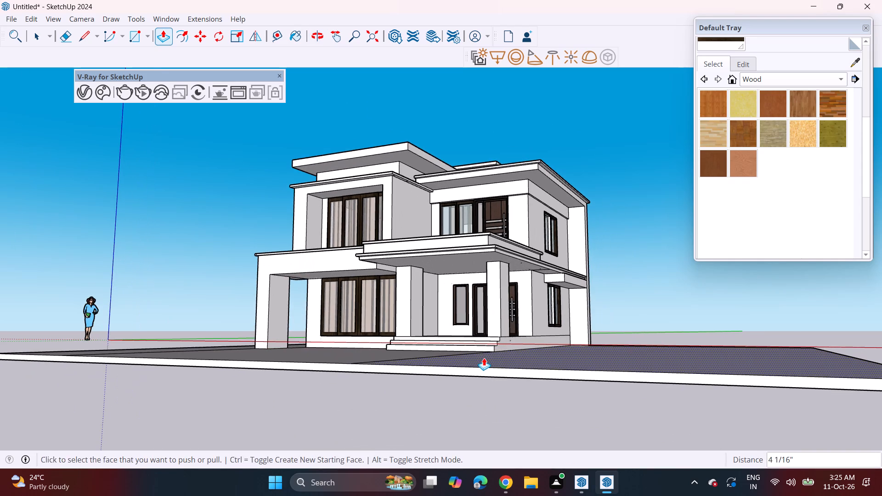
pyautogui.moveTo(484, 358); pyautogui.dragTo(507, 394, button='middle')
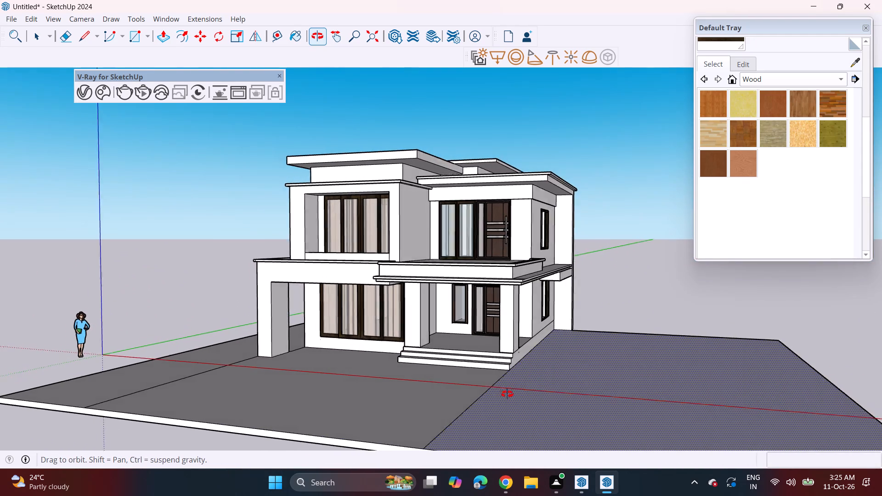
pyautogui.moveTo(507, 394); pyautogui.dragTo(502, 392, button='middle')
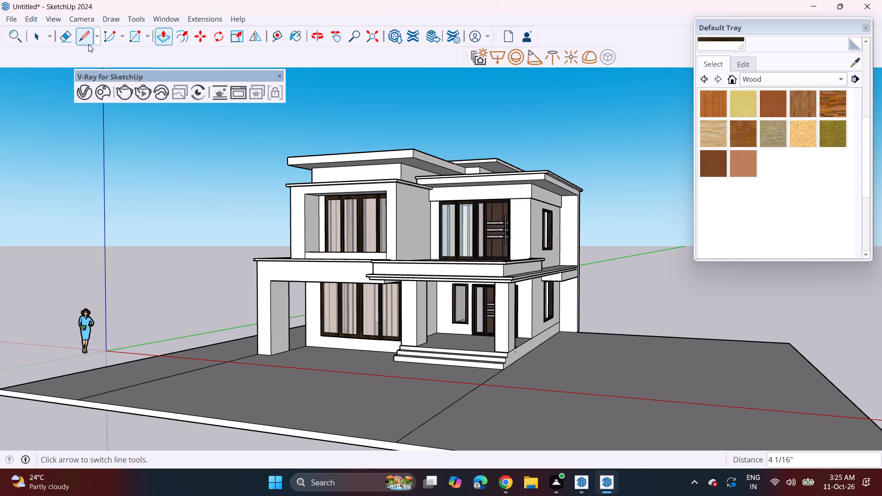
# Pull the outer side face of the tall rear wall out 6 1/4".
pyautogui.click(87, 44)
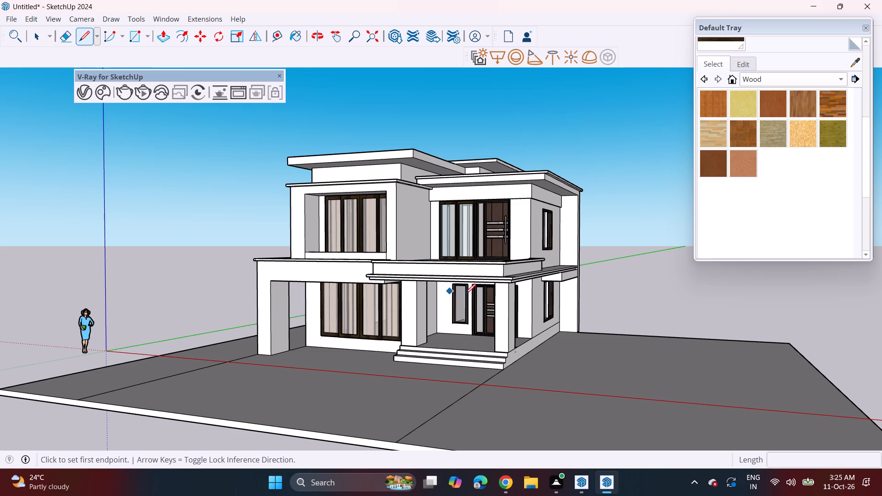
pyautogui.moveTo(553, 324); pyautogui.dragTo(529, 332, button='middle')
pyautogui.scroll(6, 573, 308)
pyautogui.moveTo(587, 298); pyautogui.dragTo(551, 308, button='middle')
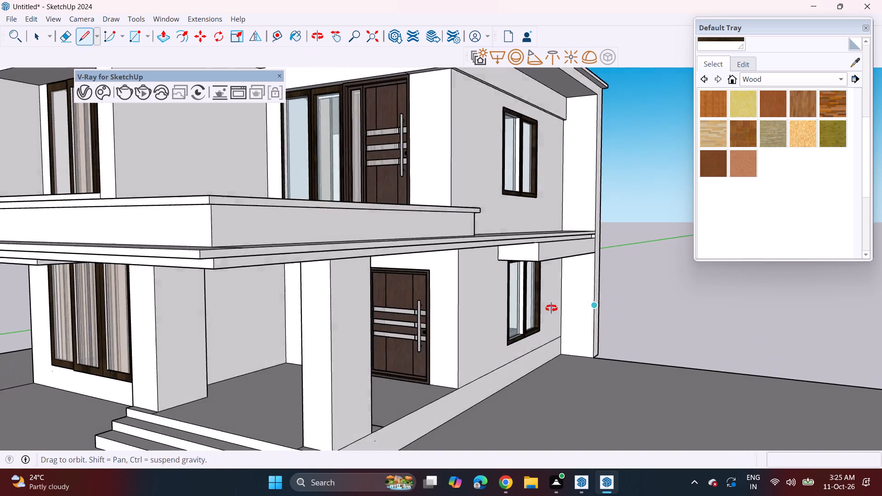
pyautogui.moveTo(551, 308); pyautogui.dragTo(490, 323, button='middle')
pyautogui.scroll(1, 490, 323)
pyautogui.moveTo(166, 36); pyautogui.dragTo(184, 58)
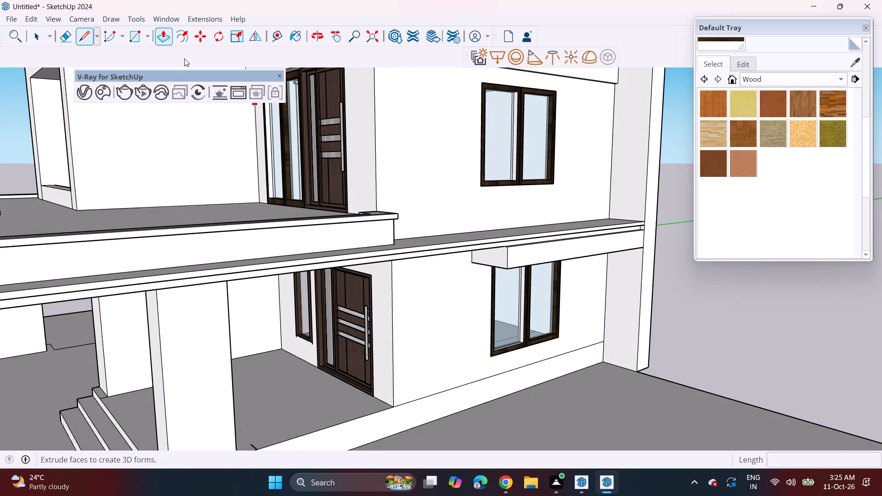
pyautogui.moveTo(184, 58); pyautogui.dragTo(171, 42)
pyautogui.click(645, 357)
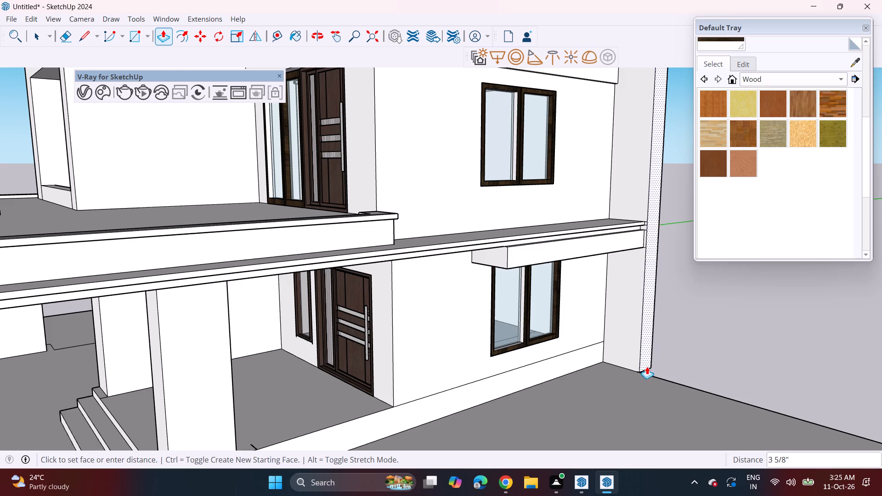
pyautogui.click(660, 372)
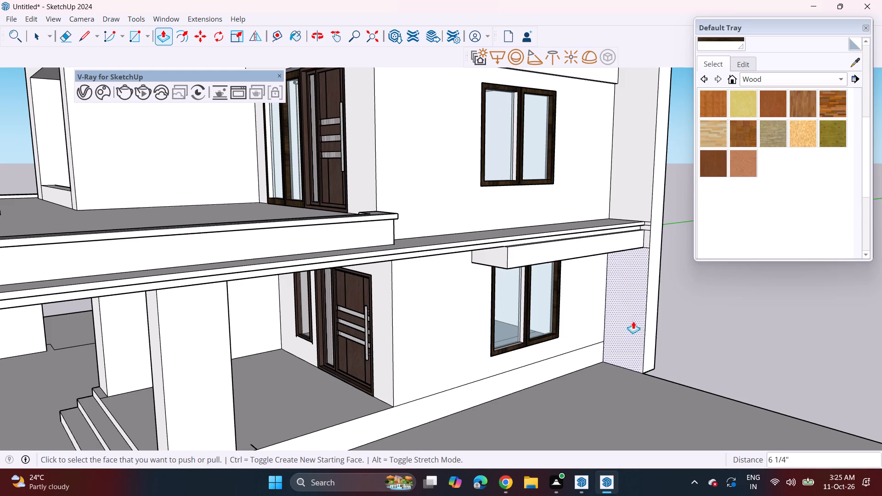
# Repeat the same pull on the side beam's outer face and on the porch canopy's side edge above it.
pyautogui.doubleClick(612, 247)
pyautogui.scroll(3, 605, 229)
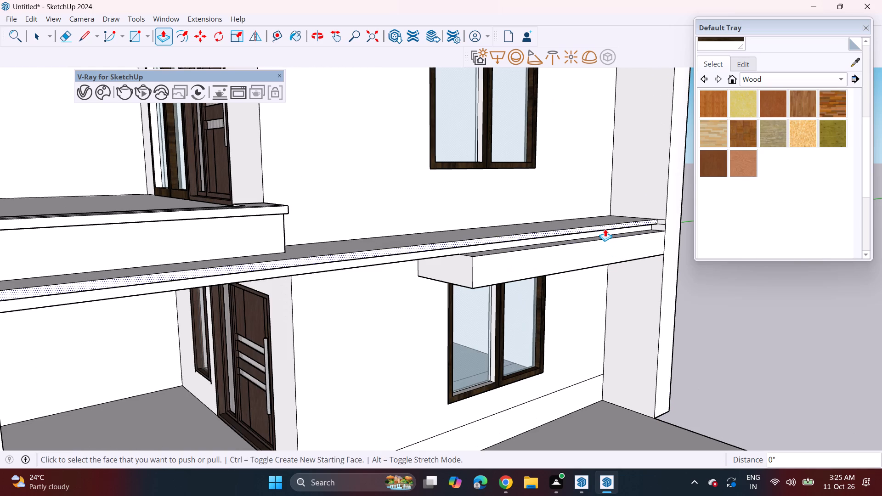
pyautogui.doubleClick(605, 229)
# Draw a line about 65' 10" long across the ground slab from the rear wall's outer base corner to the slab's front edge.
pyautogui.scroll(-8, 602, 239)
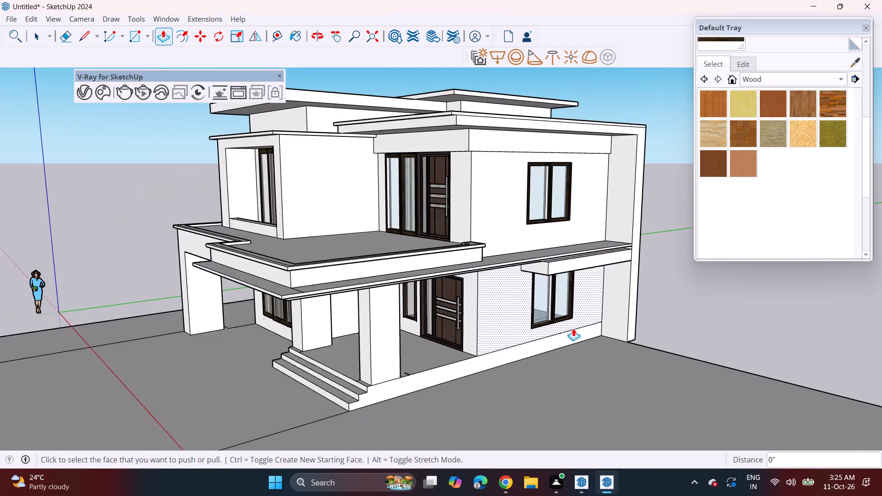
pyautogui.scroll(-5, 573, 328)
pyautogui.click(82, 44)
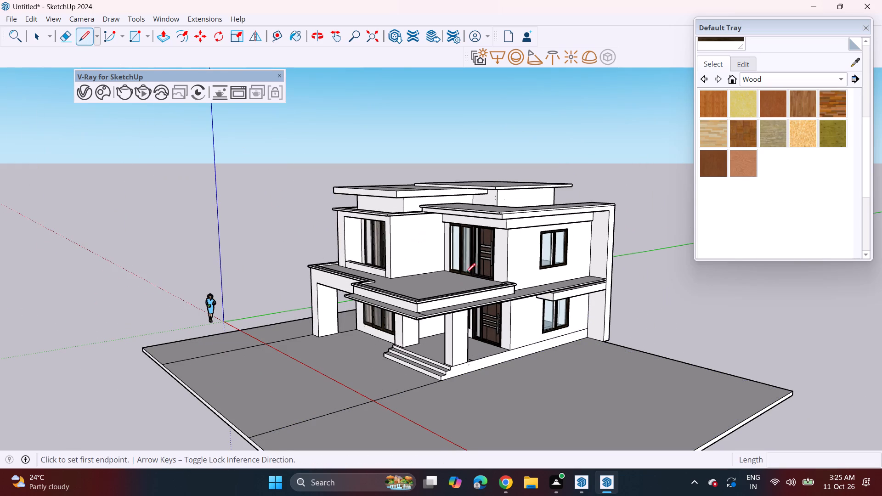
pyautogui.moveTo(606, 342); pyautogui.dragTo(599, 346)
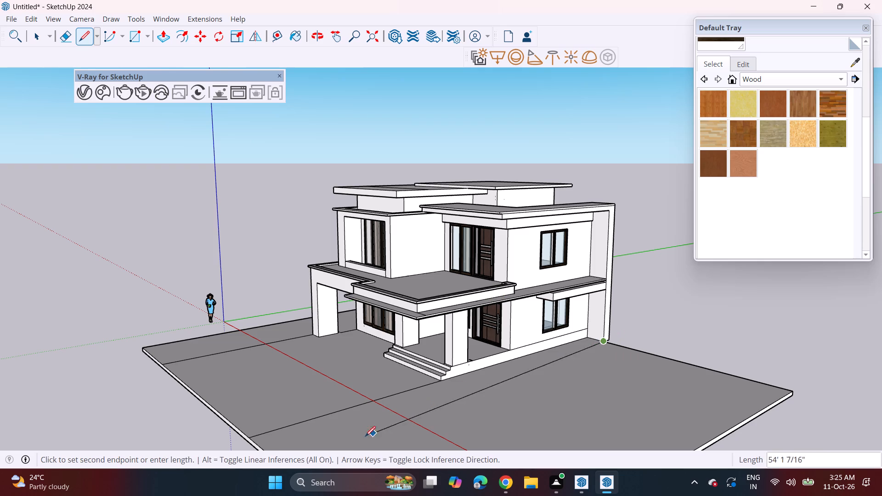
pyautogui.click(266, 449)
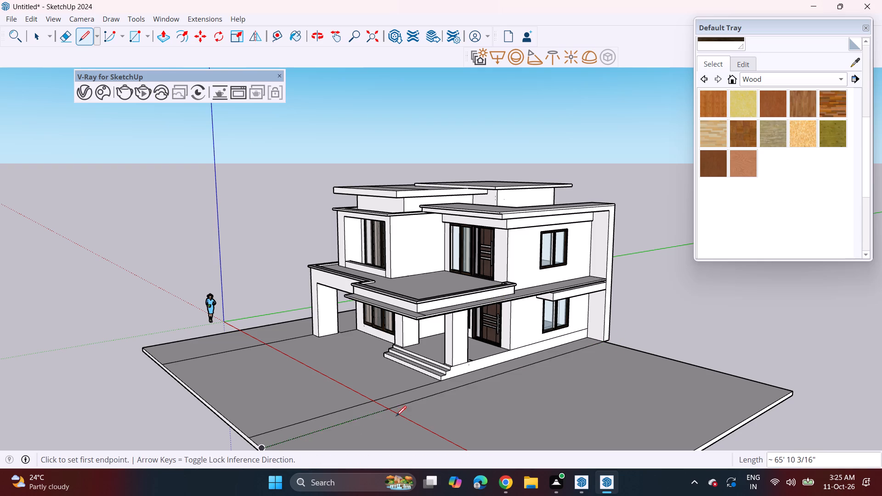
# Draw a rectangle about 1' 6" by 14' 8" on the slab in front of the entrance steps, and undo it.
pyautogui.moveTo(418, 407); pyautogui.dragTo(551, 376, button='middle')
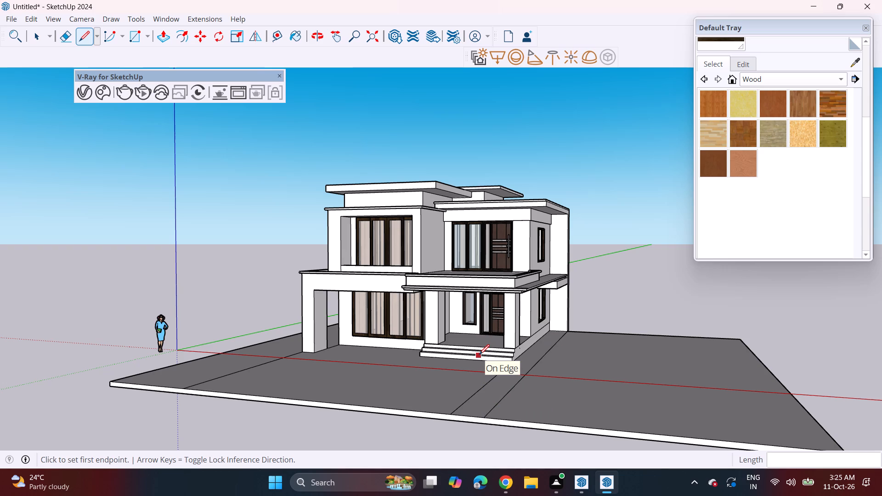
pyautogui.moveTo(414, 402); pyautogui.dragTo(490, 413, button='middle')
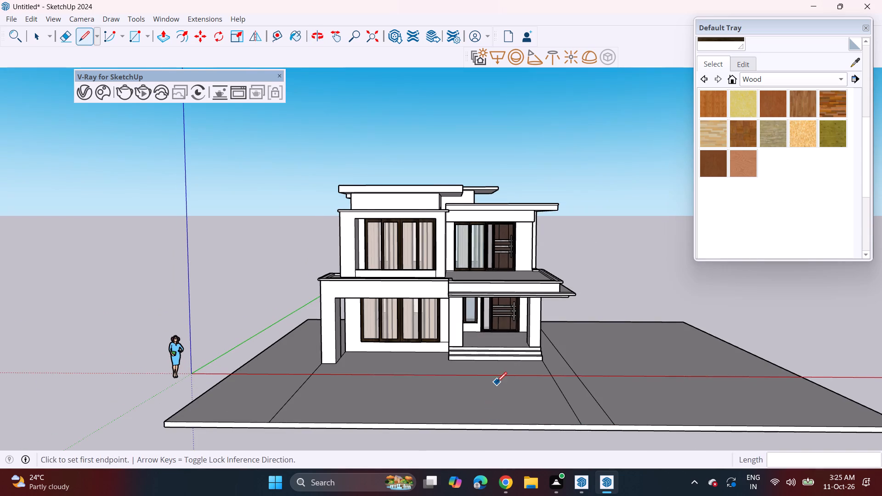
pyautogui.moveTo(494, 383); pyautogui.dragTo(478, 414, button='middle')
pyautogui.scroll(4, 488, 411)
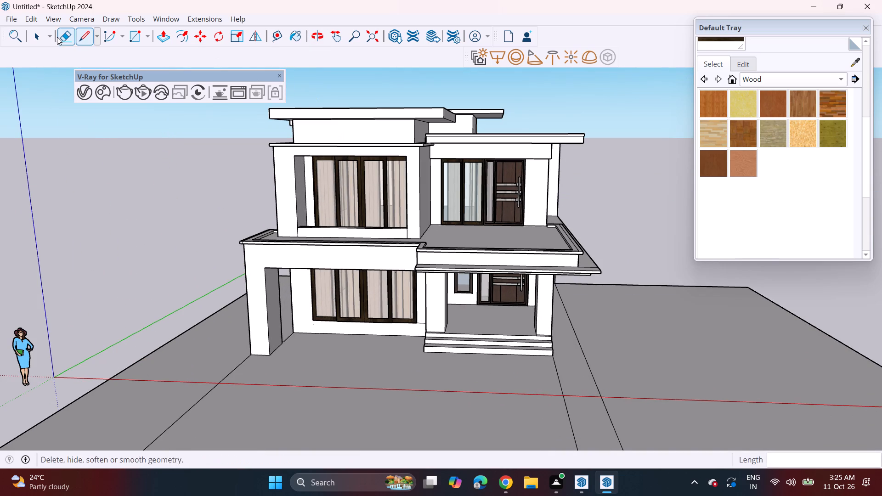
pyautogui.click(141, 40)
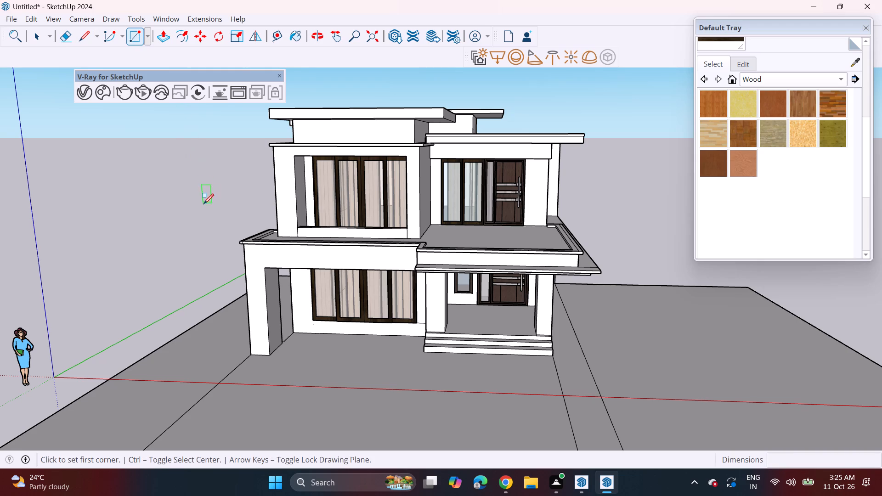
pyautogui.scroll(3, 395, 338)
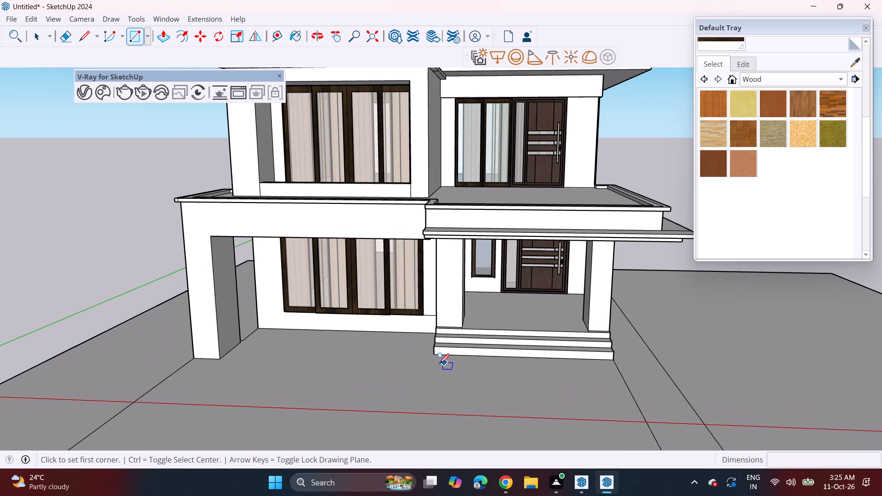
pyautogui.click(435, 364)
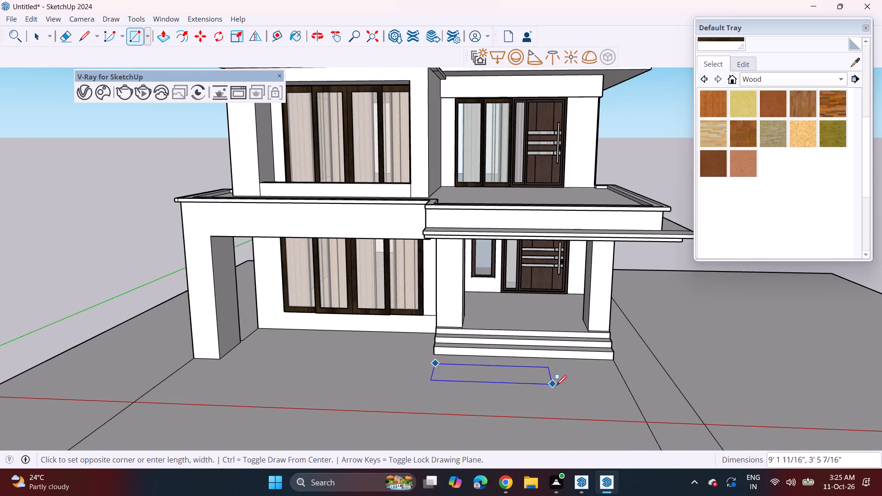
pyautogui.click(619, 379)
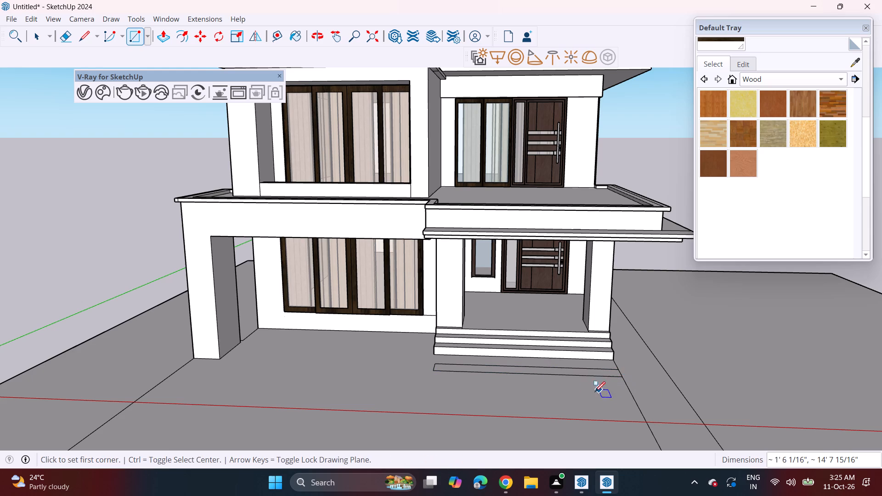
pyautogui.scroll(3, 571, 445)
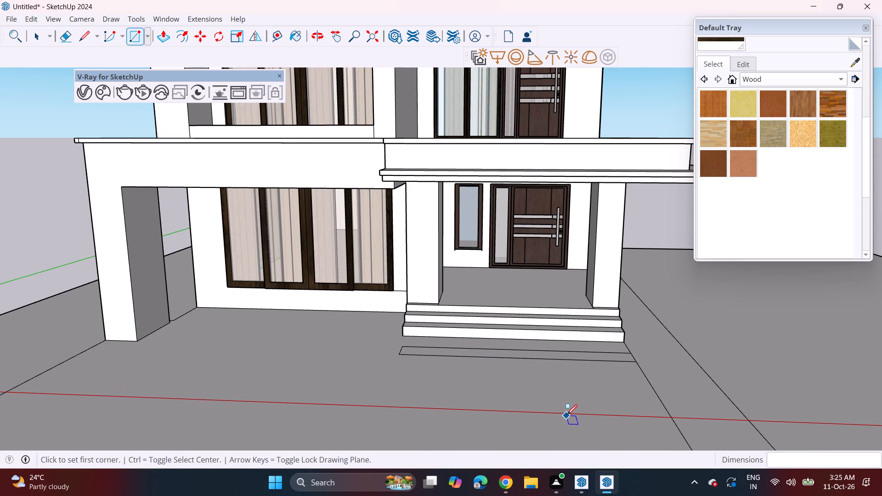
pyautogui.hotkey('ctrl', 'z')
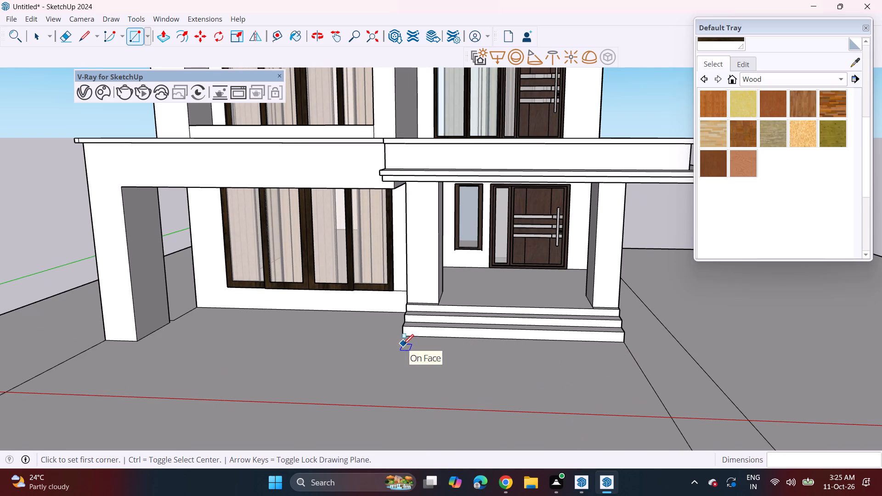
# Draw a strip about 1' 9" by 14' 5" on the slab, close in front of the entrance steps.
pyautogui.click(403, 342)
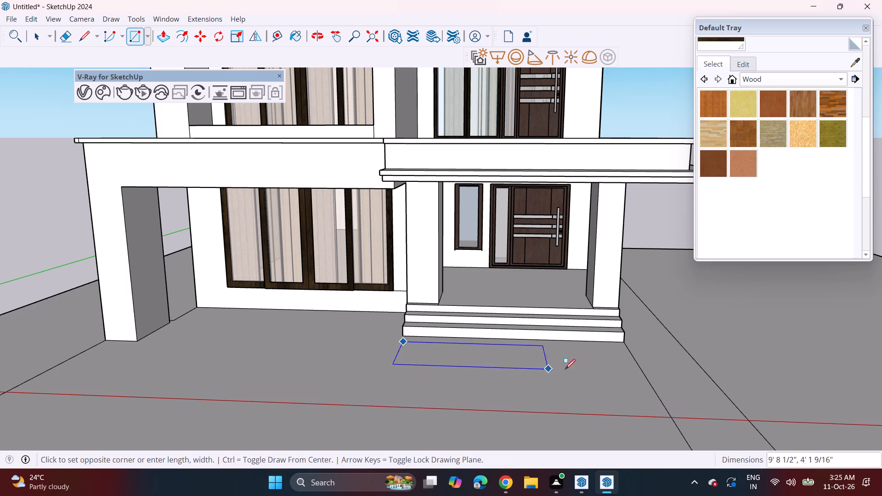
pyautogui.click(629, 358)
# Copy the strip about 2' 11" toward the slab's front edge and multiply the copy by 5.
pyautogui.press('space')
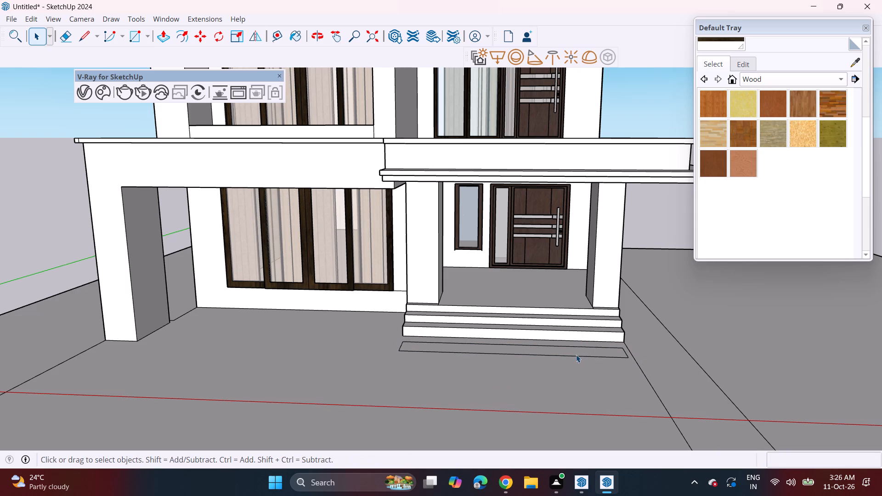
pyautogui.doubleClick(576, 355)
pyautogui.click(578, 351)
pyautogui.click(578, 351)
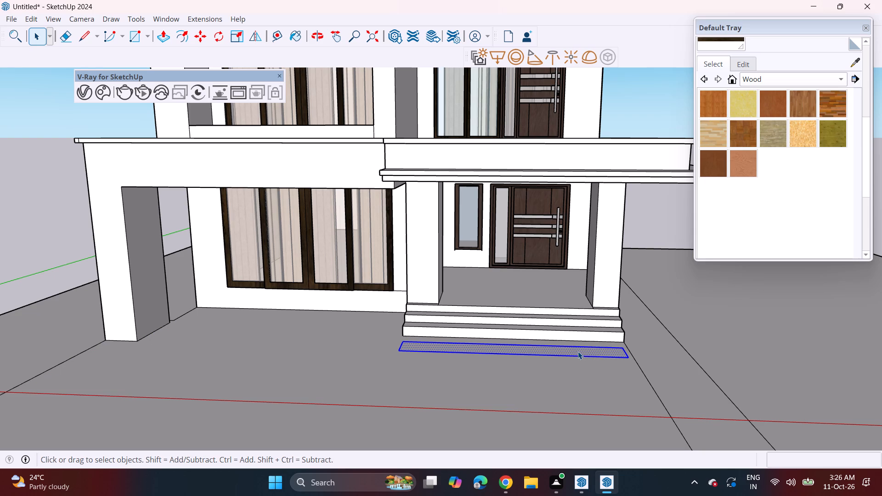
pyautogui.press('m')
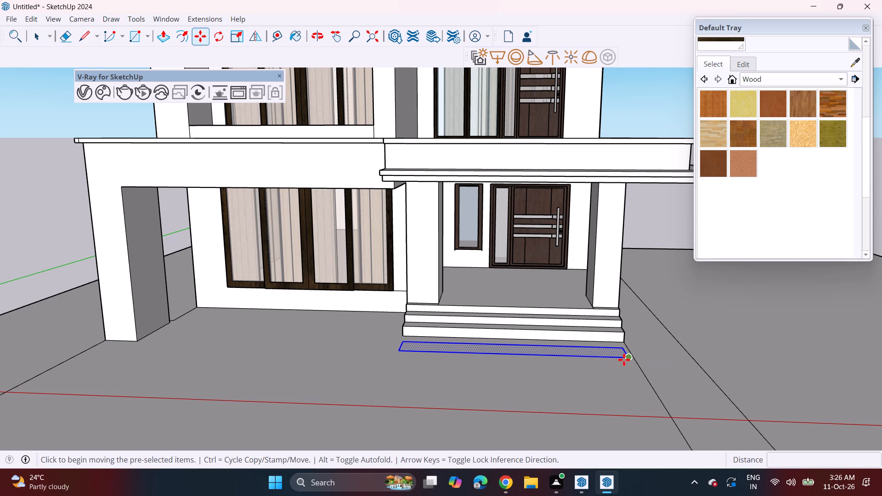
pyautogui.click(631, 358)
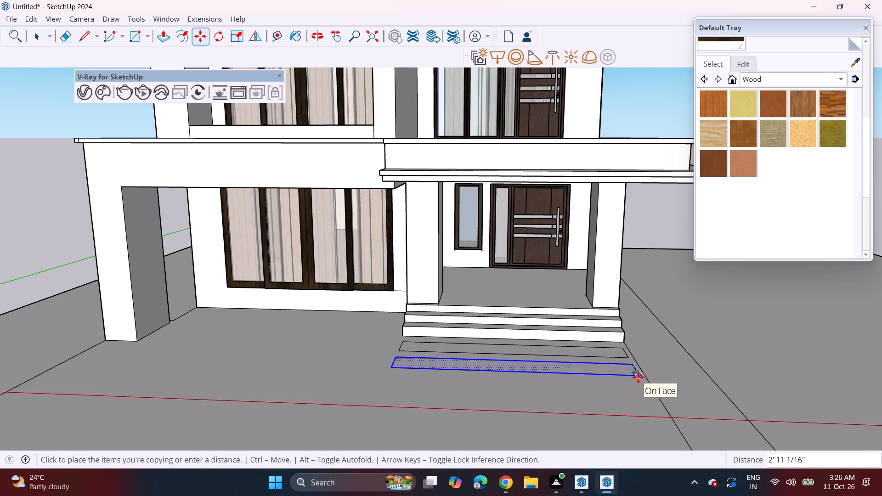
pyautogui.click(638, 377)
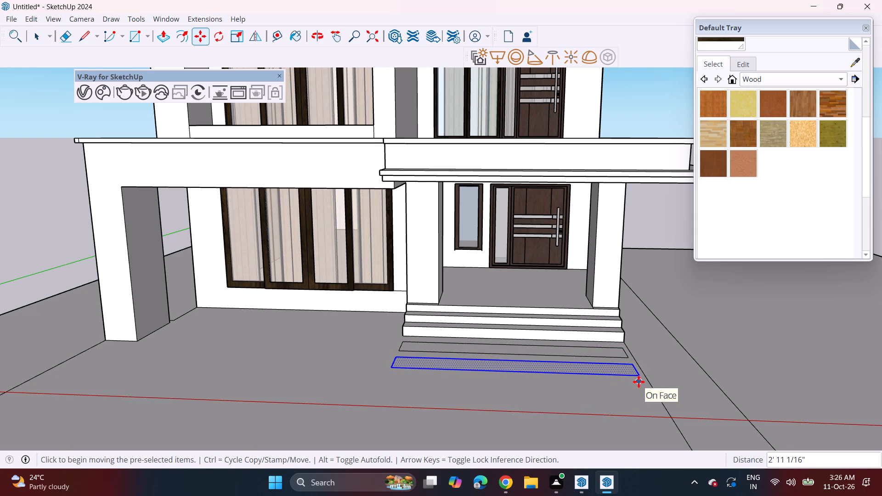
pyautogui.hotkey('shift', '*')
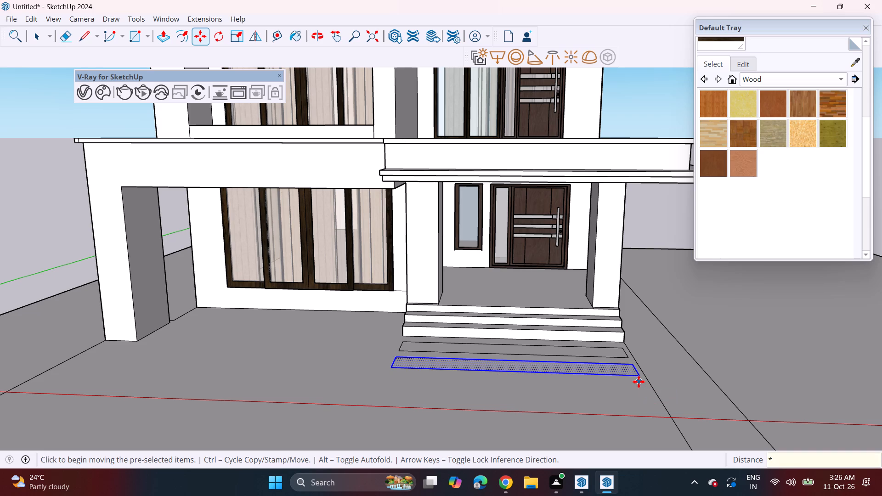
pyautogui.press('5')
pyautogui.press('Return')
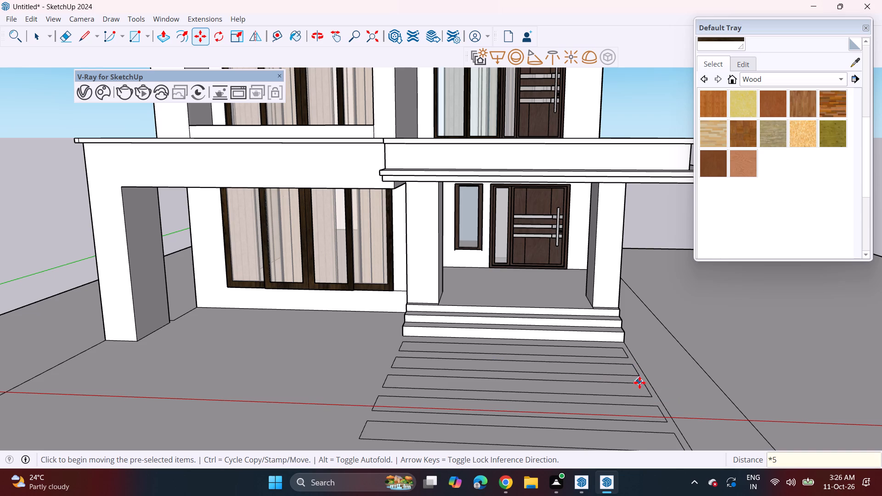
# Copy all six path strips about 15' 8" sideways along the house front, forming a second row before the ground-floor window.
pyautogui.scroll(-5, 455, 370)
pyautogui.moveTo(506, 410); pyautogui.dragTo(505, 410, button='middle')
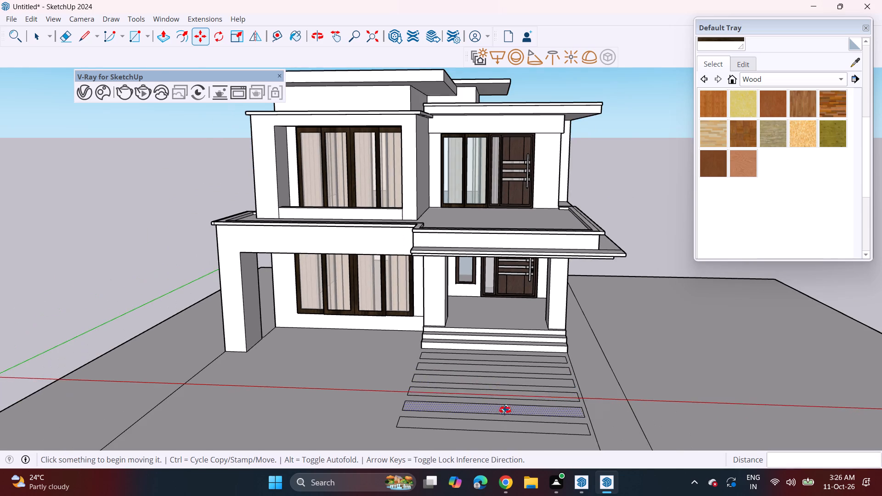
pyautogui.moveTo(505, 410); pyautogui.dragTo(497, 411, button='middle')
pyautogui.moveTo(479, 417); pyautogui.dragTo(385, 428, button='middle')
pyautogui.scroll(1, 388, 428)
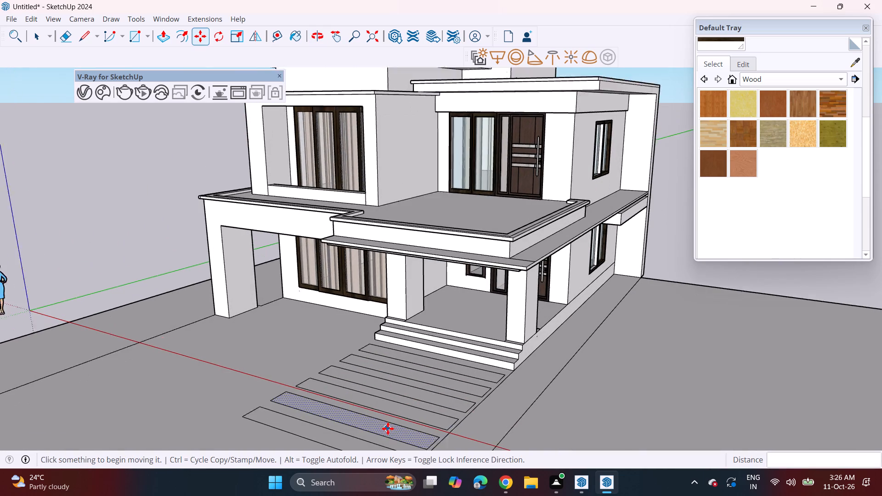
pyautogui.scroll(1, 388, 428)
pyautogui.press('space')
pyautogui.doubleClick(319, 434)
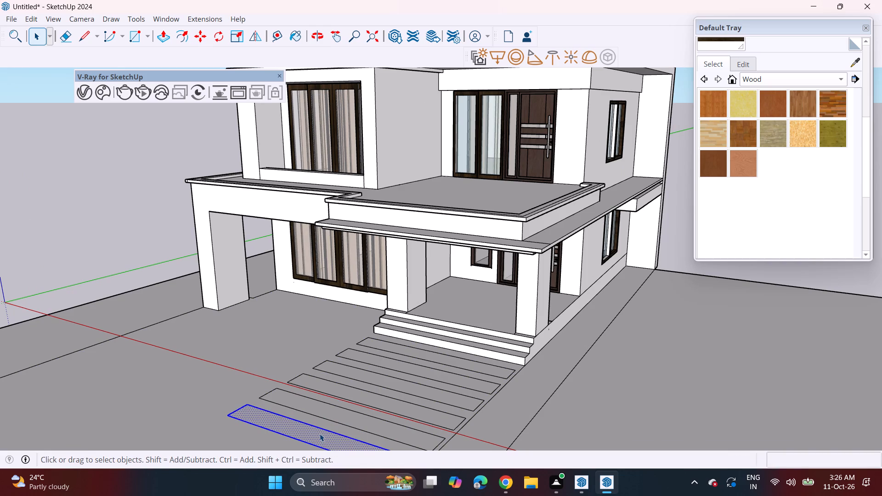
pyautogui.keyDown('ctrl'); pyautogui.doubleClick(350, 420); pyautogui.keyUp('ctrl')
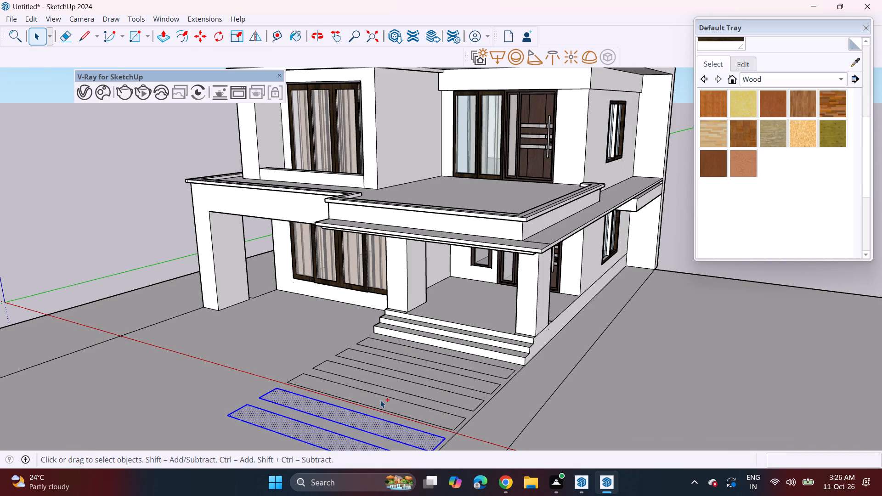
pyautogui.keyDown('ctrl'); pyautogui.doubleClick(380, 400); pyautogui.keyUp('ctrl')
pyautogui.keyDown('ctrl'); pyautogui.doubleClick(400, 384); pyautogui.keyUp('ctrl')
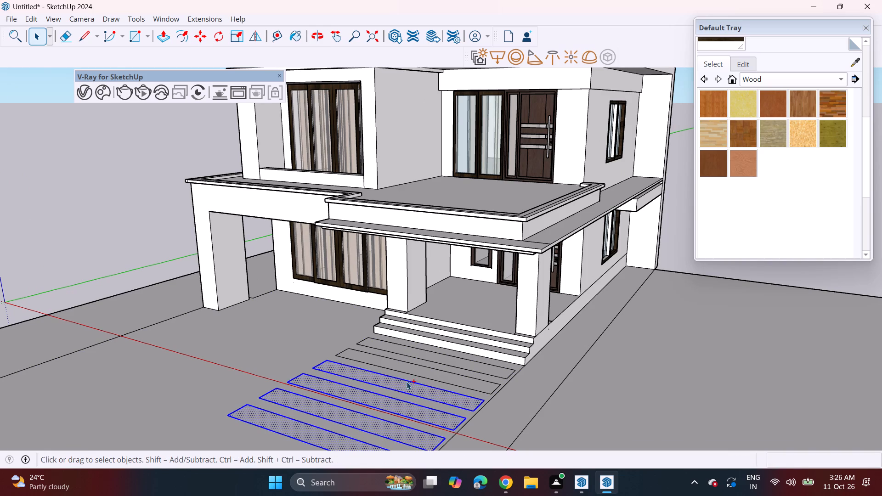
pyautogui.keyDown('ctrl'); pyautogui.doubleClick(423, 369); pyautogui.keyUp('ctrl')
pyautogui.keyDown('ctrl'); pyautogui.doubleClick(435, 356); pyautogui.keyUp('ctrl')
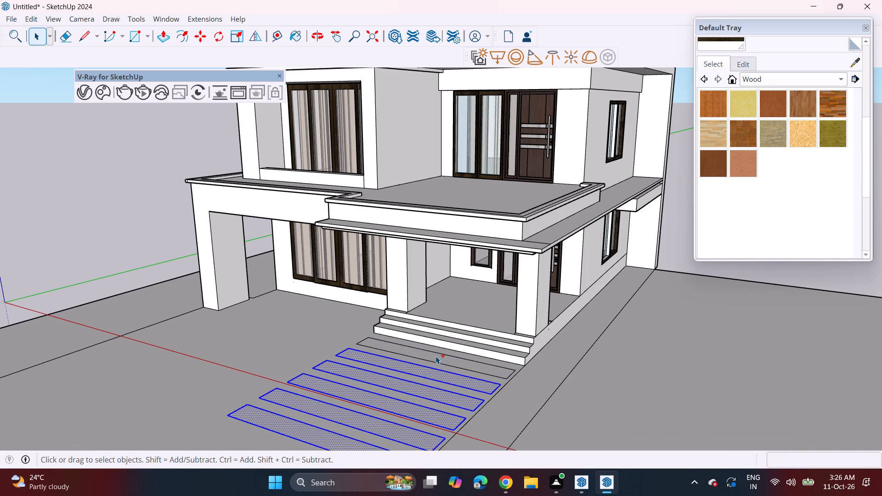
pyautogui.keyDown('ctrl'); pyautogui.moveTo(412, 382); pyautogui.dragTo(512, 348, button='middle'); pyautogui.keyUp('ctrl')
pyautogui.scroll(-4, 526, 353)
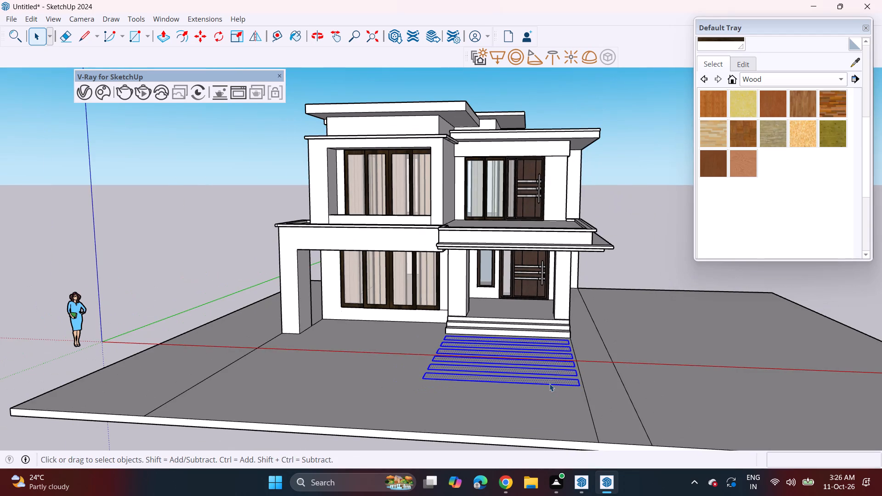
pyautogui.press('m')
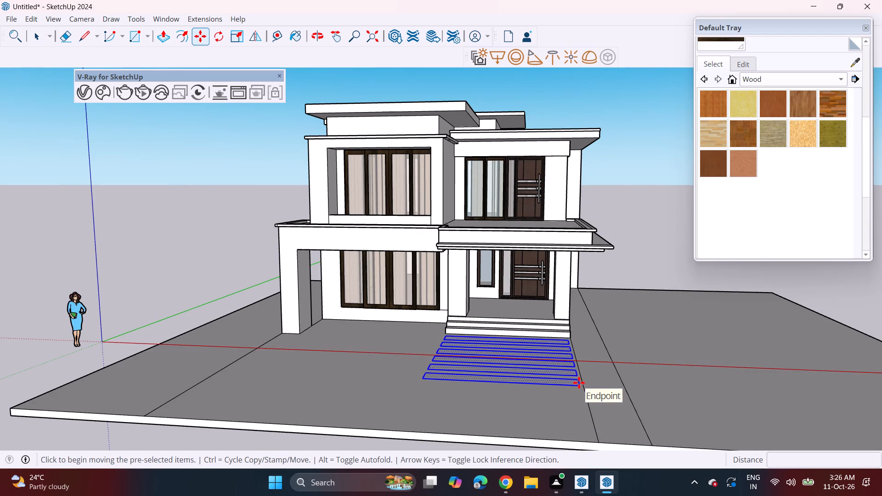
pyautogui.click(579, 388)
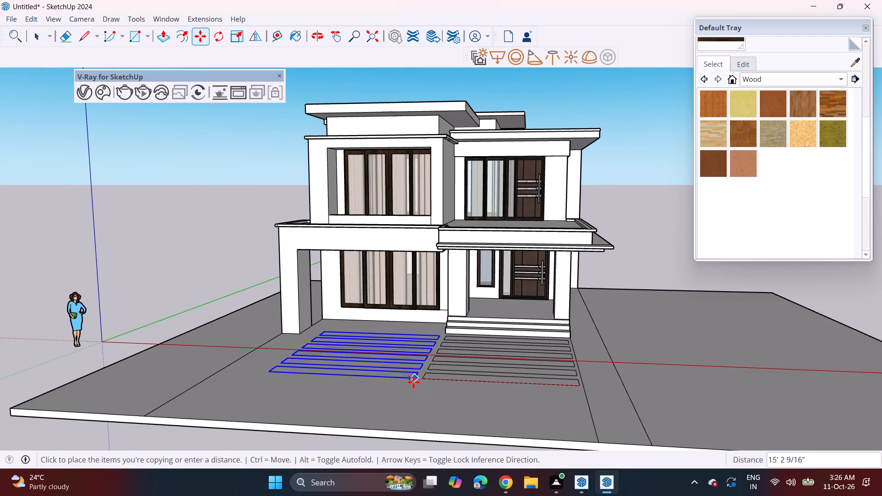
pyautogui.click(409, 380)
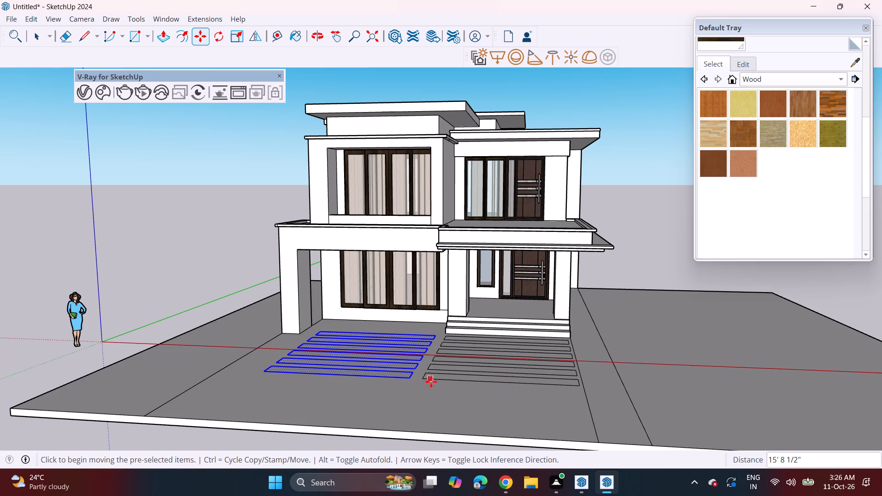
pyautogui.moveTo(428, 389); pyautogui.dragTo(417, 385, button='middle')
pyautogui.press('space')
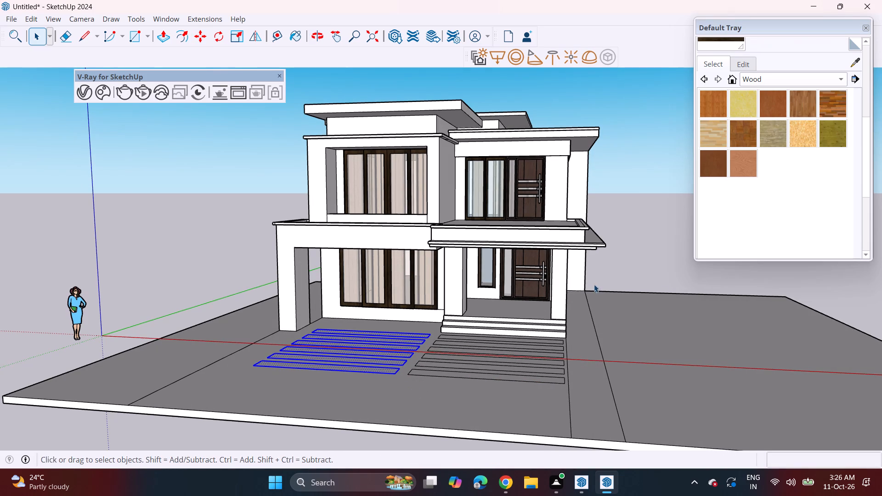
pyautogui.click(606, 268)
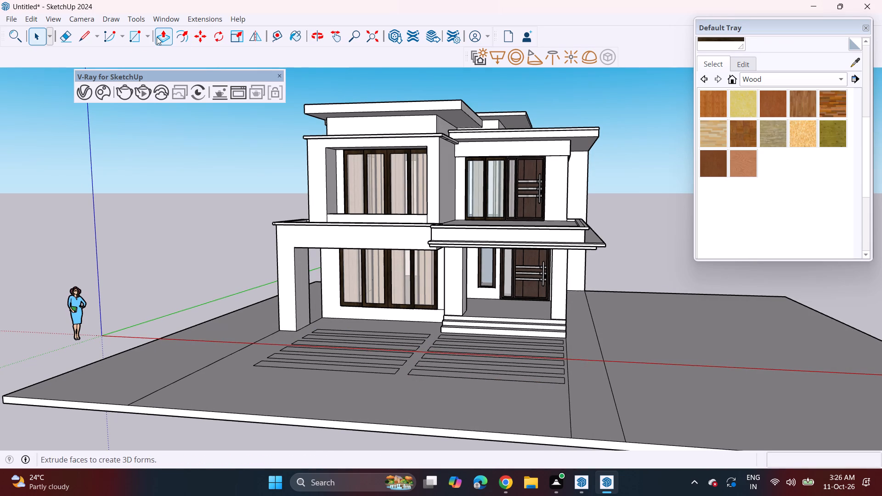
# Push/Pull the six strips in front of the ground-floor window up about 1 5/16" from the slab.
pyautogui.moveTo(157, 37); pyautogui.dragTo(164, 48)
pyautogui.scroll(4, 326, 348)
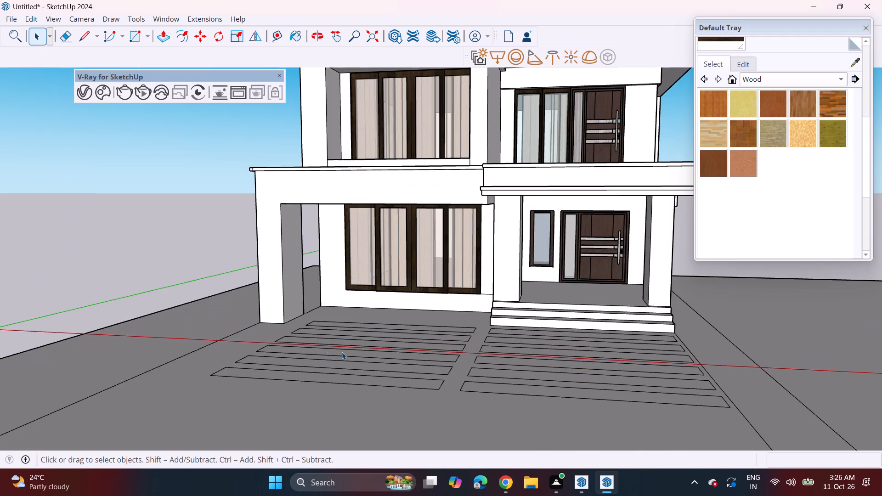
pyautogui.scroll(5, 377, 352)
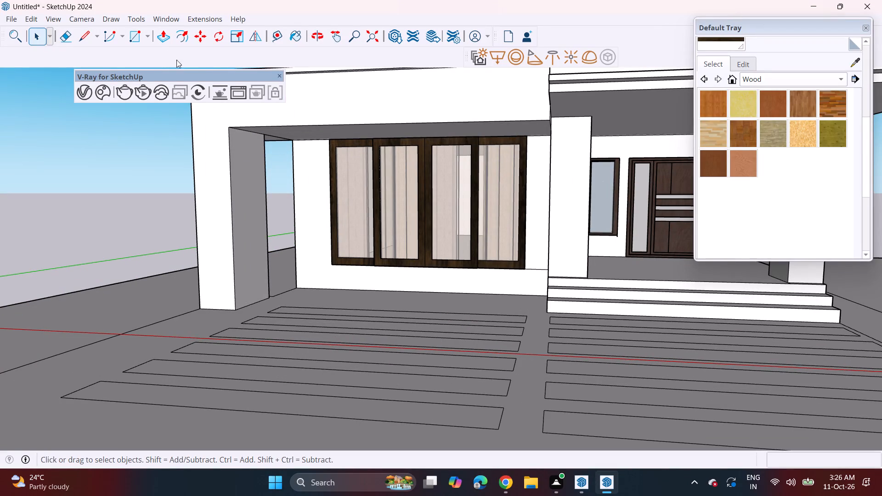
pyautogui.click(162, 40)
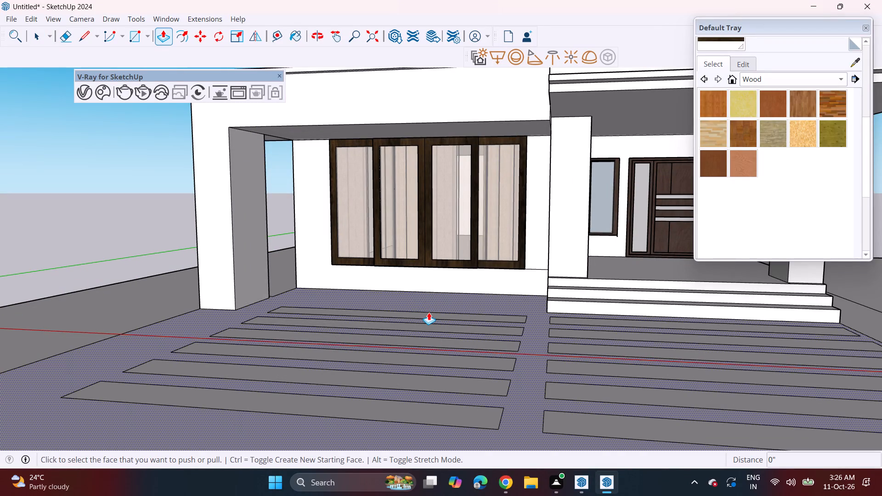
pyautogui.scroll(4, 433, 312)
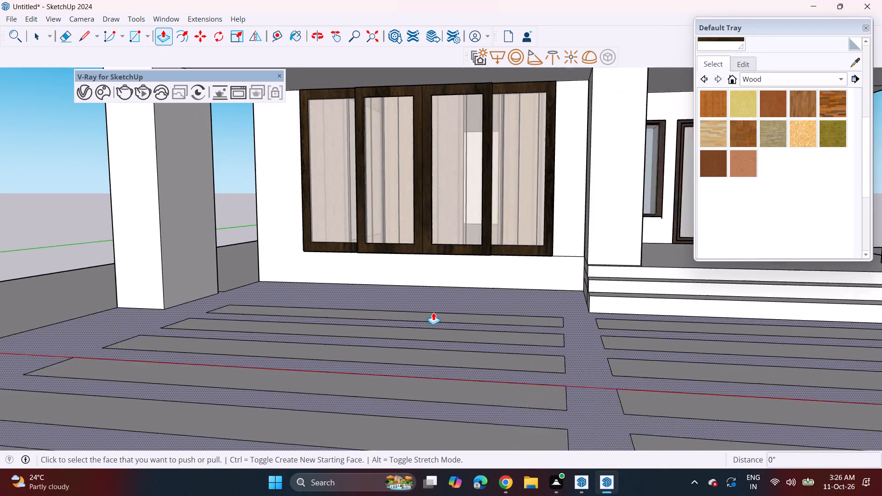
pyautogui.scroll(4, 433, 312)
pyautogui.moveTo(429, 330); pyautogui.dragTo(431, 367, button='middle')
pyautogui.click(439, 341)
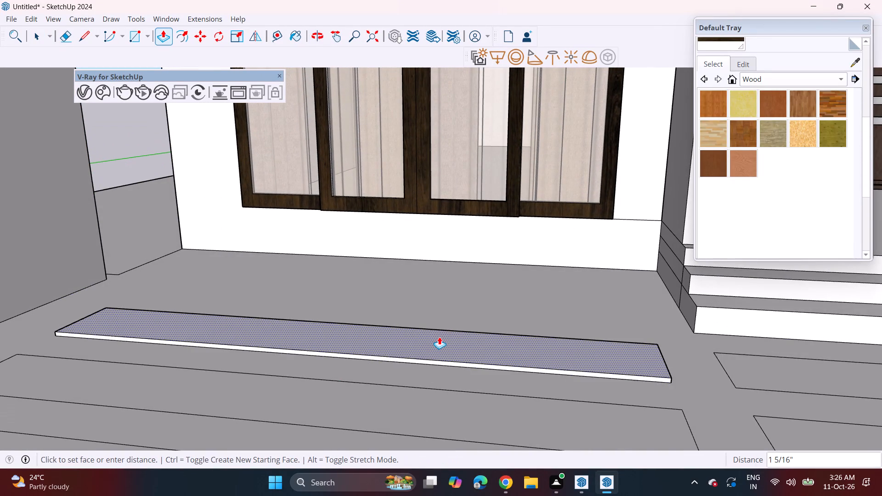
pyautogui.click(439, 337)
pyautogui.doubleClick(394, 401)
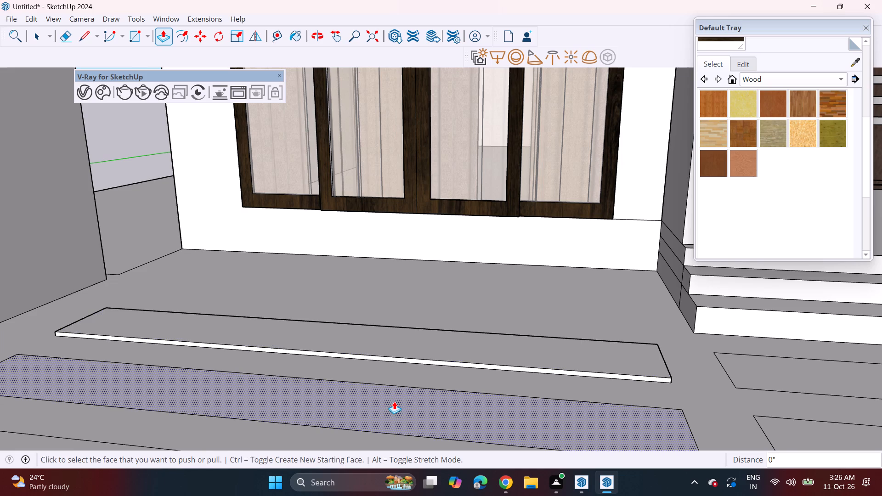
pyautogui.scroll(-10, 410, 385)
pyautogui.moveTo(415, 407); pyautogui.dragTo(364, 243, button='middle')
pyautogui.doubleClick(385, 255)
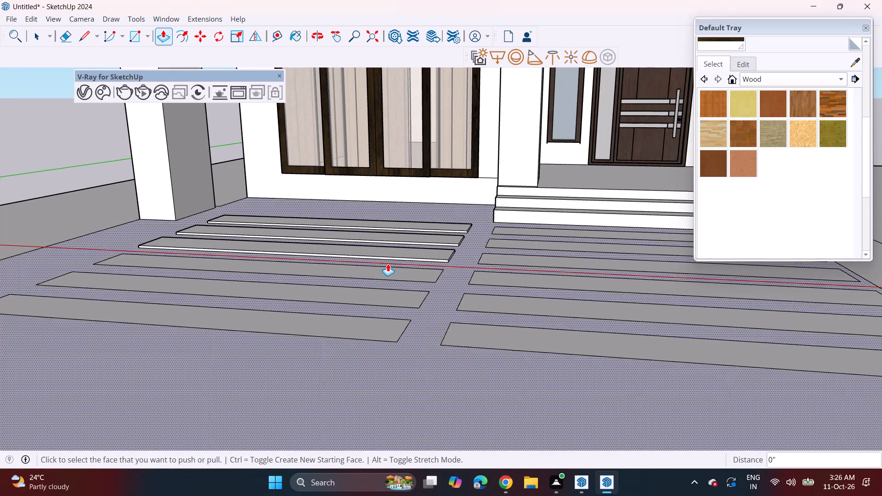
pyautogui.doubleClick(388, 268)
pyautogui.doubleClick(394, 297)
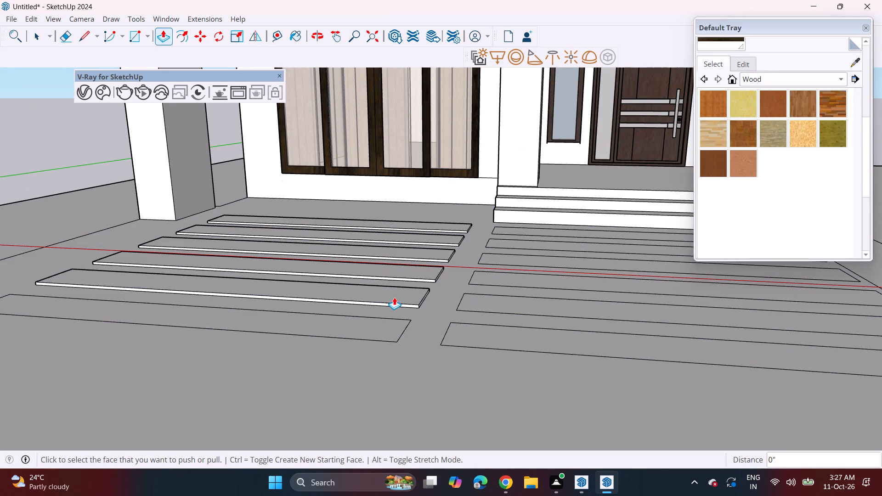
pyautogui.click(391, 333)
pyautogui.click(391, 333)
# Push/Pull the six strips in front of the entrance steps up about 1 5/16", level with the other row.
pyautogui.doubleClick(447, 331)
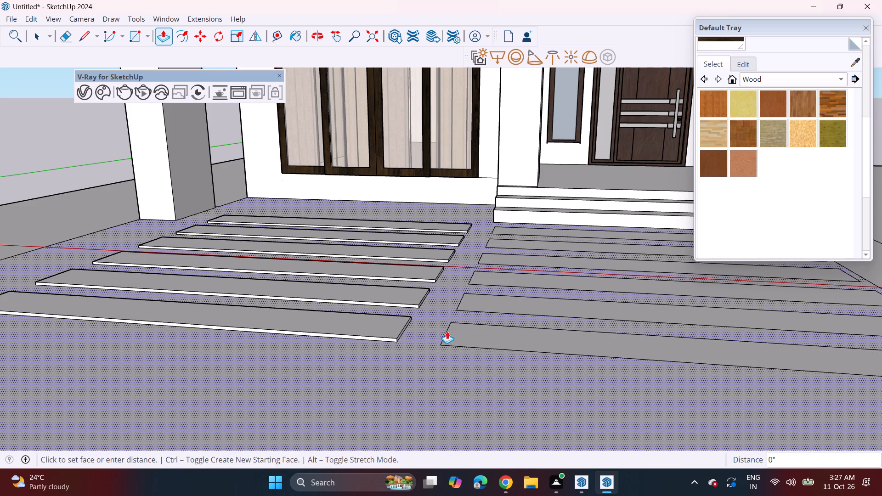
pyautogui.hotkey('ctrl', 'z')
pyautogui.doubleClick(463, 336)
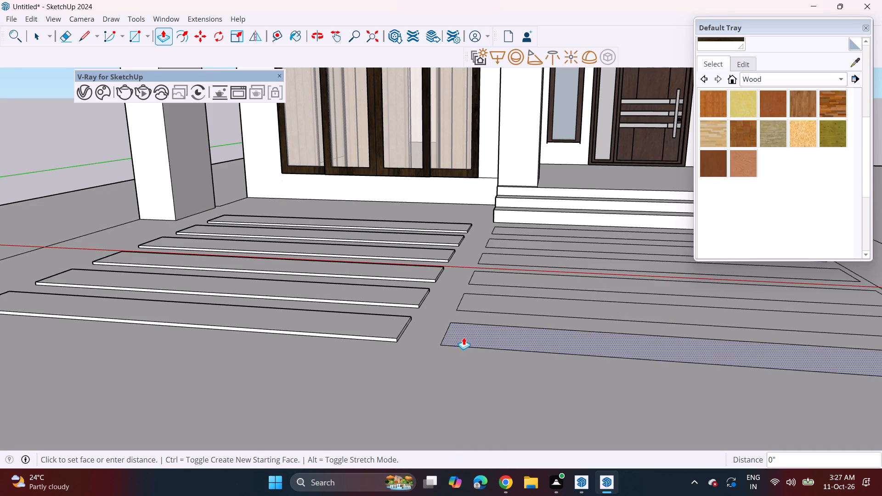
pyautogui.click(404, 327)
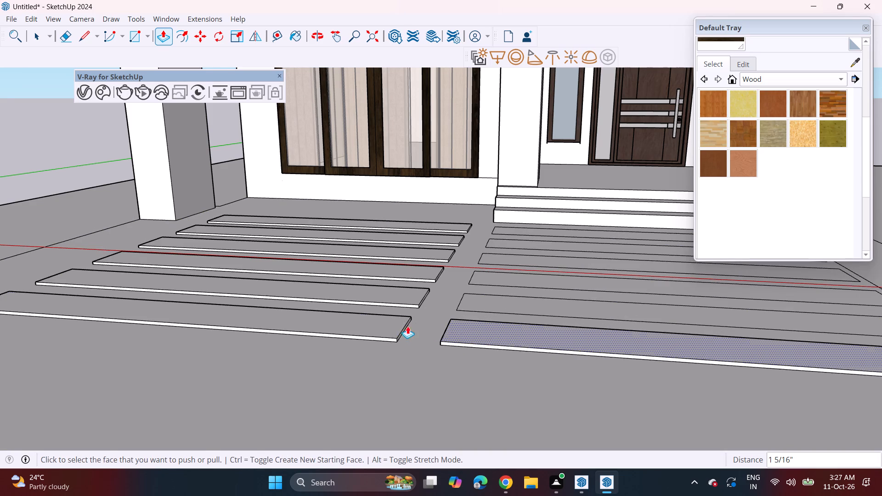
pyautogui.click(475, 304)
pyautogui.click(475, 304)
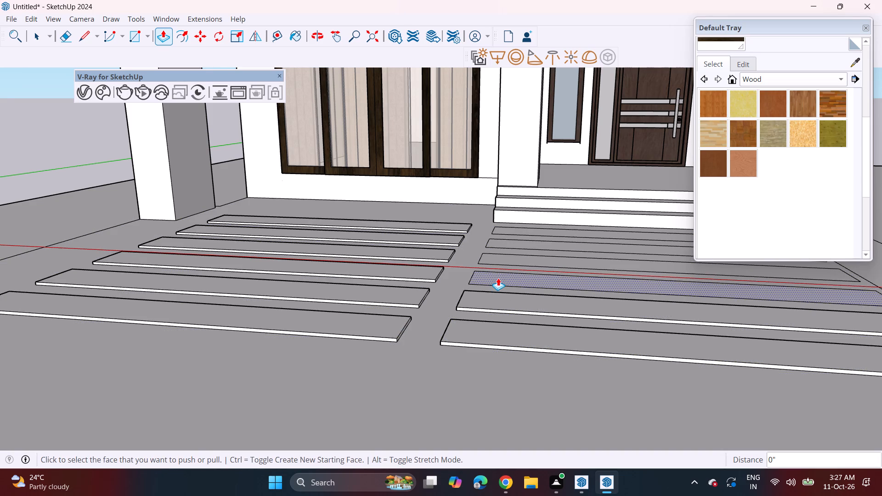
pyautogui.doubleClick(498, 278)
pyautogui.doubleClick(514, 255)
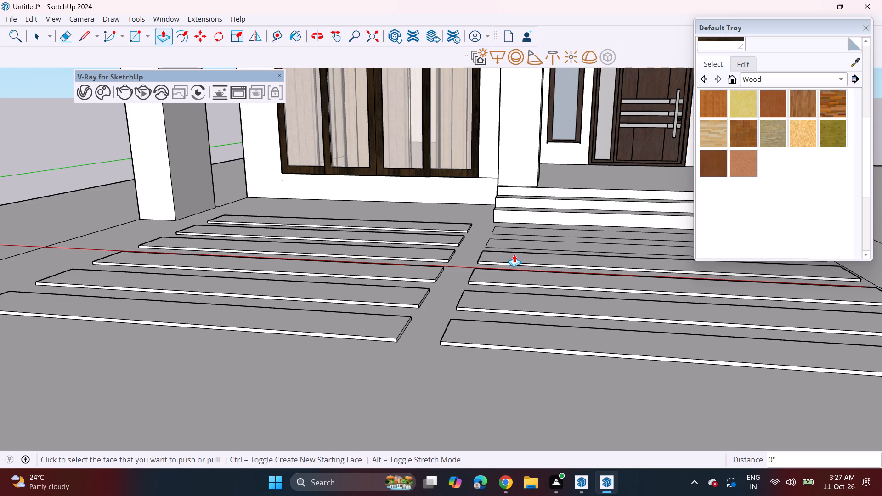
pyautogui.click(520, 240)
pyautogui.click(520, 240)
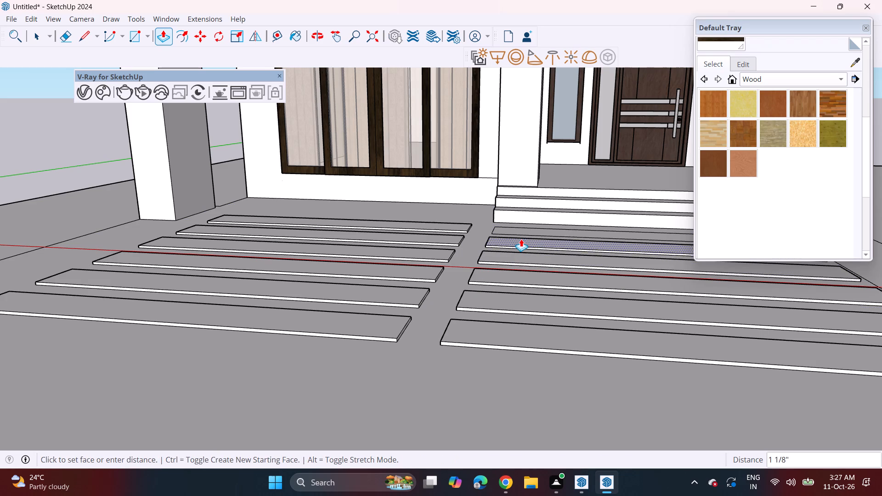
pyautogui.click(459, 241)
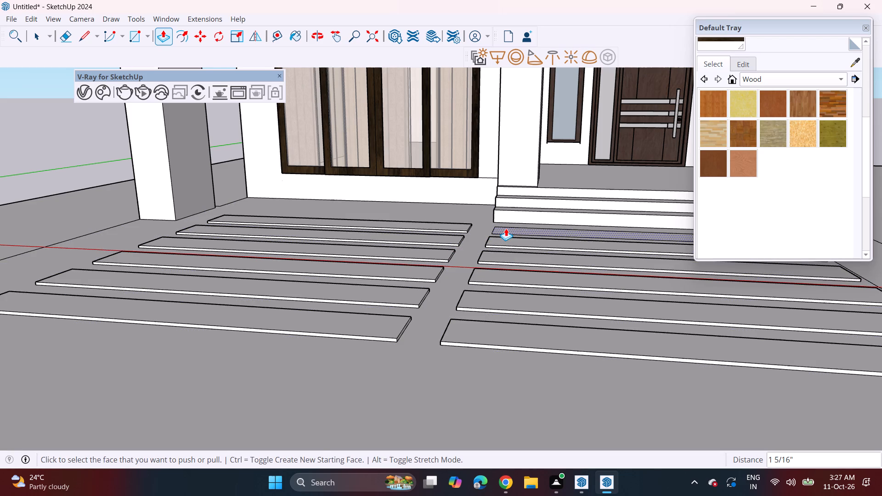
pyautogui.doubleClick(506, 228)
# Examine the two rows of raised path strips and the house exterior from the front and the entrance-side corner.
pyautogui.scroll(-2, 548, 293)
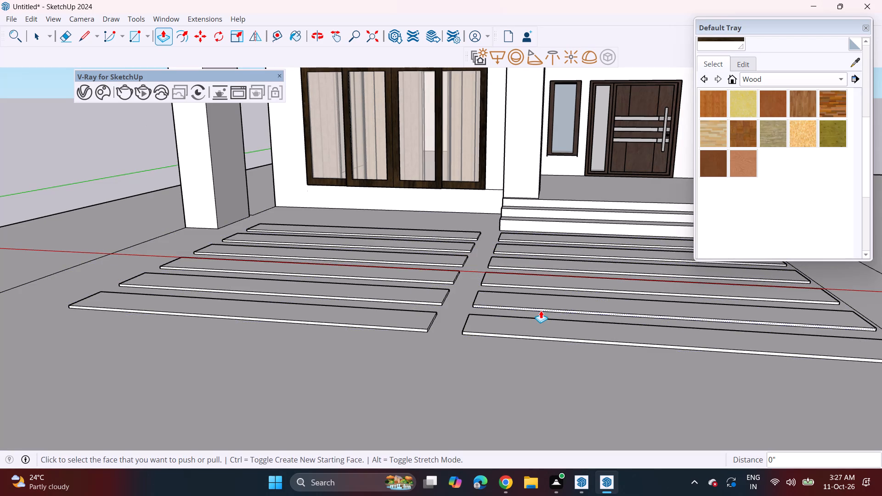
pyautogui.scroll(-2, 538, 313)
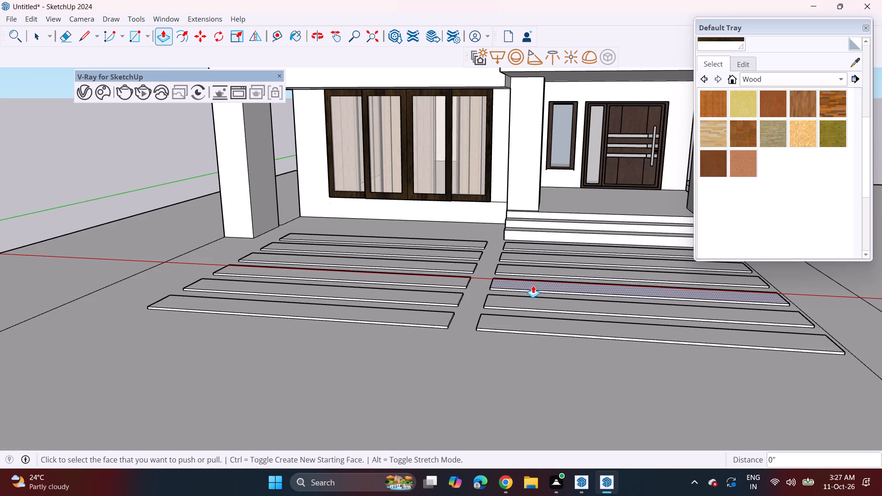
pyautogui.moveTo(472, 240); pyautogui.dragTo(433, 229, button='middle')
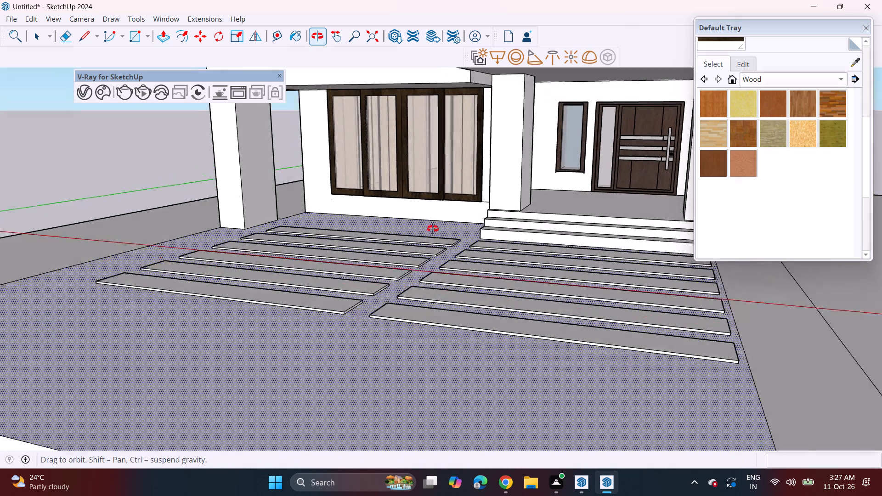
pyautogui.moveTo(433, 229); pyautogui.dragTo(430, 229, button='middle')
pyautogui.scroll(-2, 440, 233)
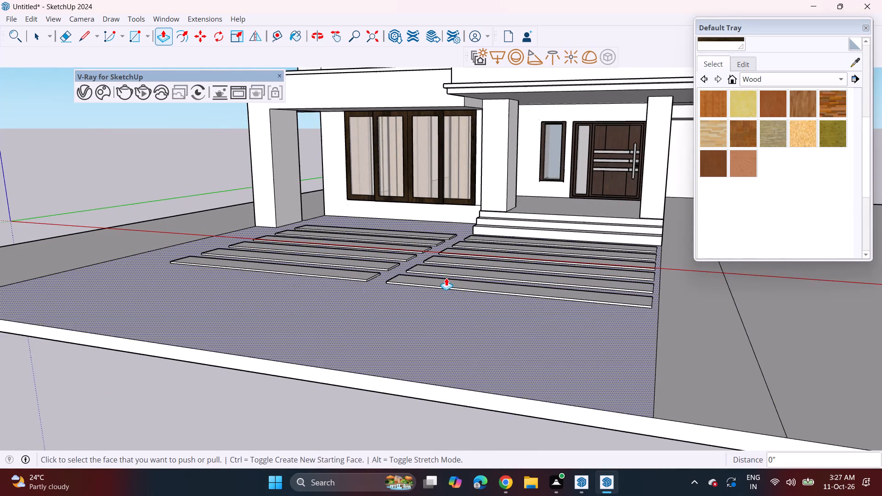
pyautogui.keyDown('shift'); pyautogui.moveTo(473, 363); pyautogui.dragTo(416, 382, button='middle'); pyautogui.keyUp('shift')
pyautogui.press('space')
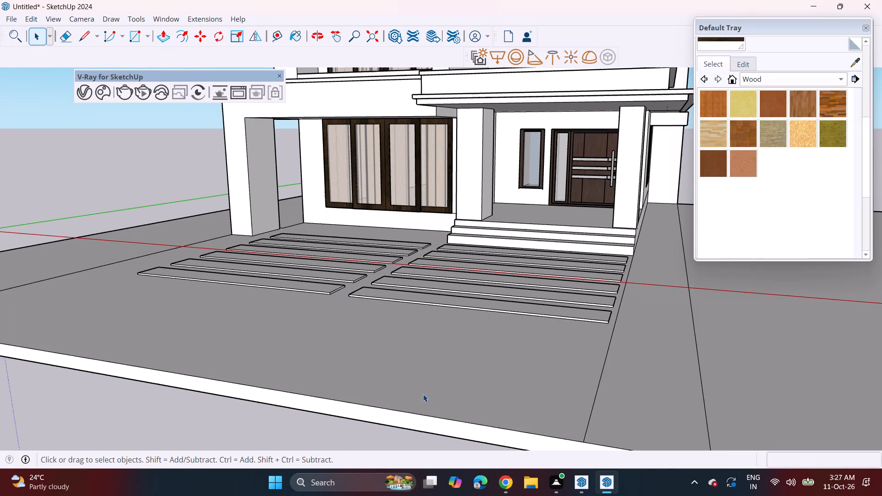
pyautogui.keyDown('shift'); pyautogui.moveTo(428, 344); pyautogui.dragTo(408, 410, button='middle'); pyautogui.keyUp('shift')
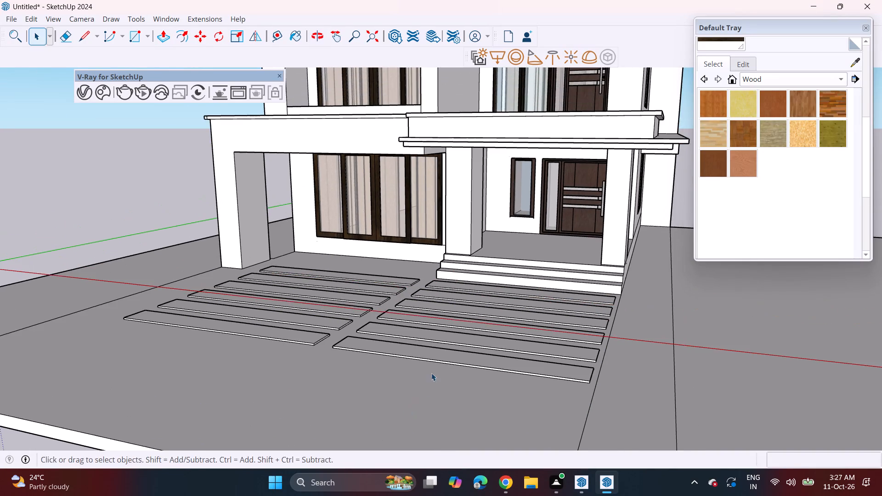
pyautogui.moveTo(431, 373); pyautogui.dragTo(426, 339, button='middle')
pyautogui.moveTo(438, 307); pyautogui.dragTo(370, 415, button='middle')
pyautogui.scroll(-3, 369, 403)
pyautogui.moveTo(419, 378); pyautogui.dragTo(411, 372, button='middle')
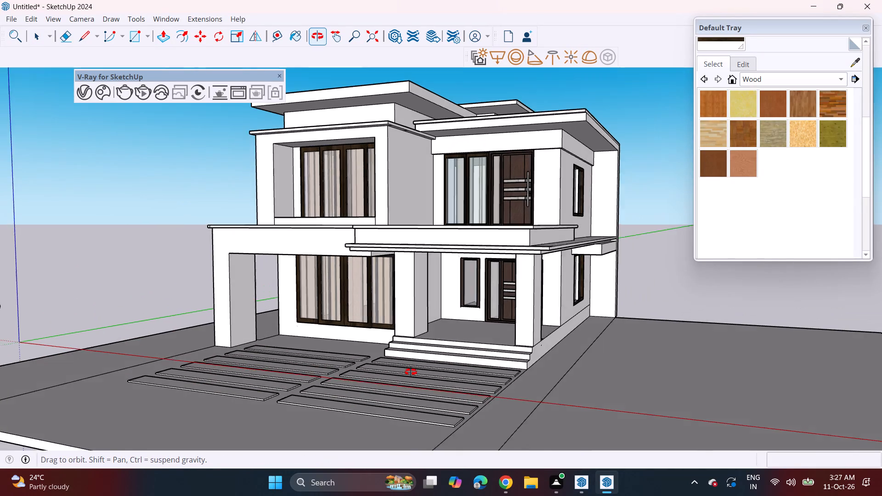
pyautogui.moveTo(411, 372); pyautogui.dragTo(399, 376, button='middle')
pyautogui.keyDown('shift'); pyautogui.moveTo(431, 393); pyautogui.dragTo(424, 386, button='middle'); pyautogui.keyUp('shift')
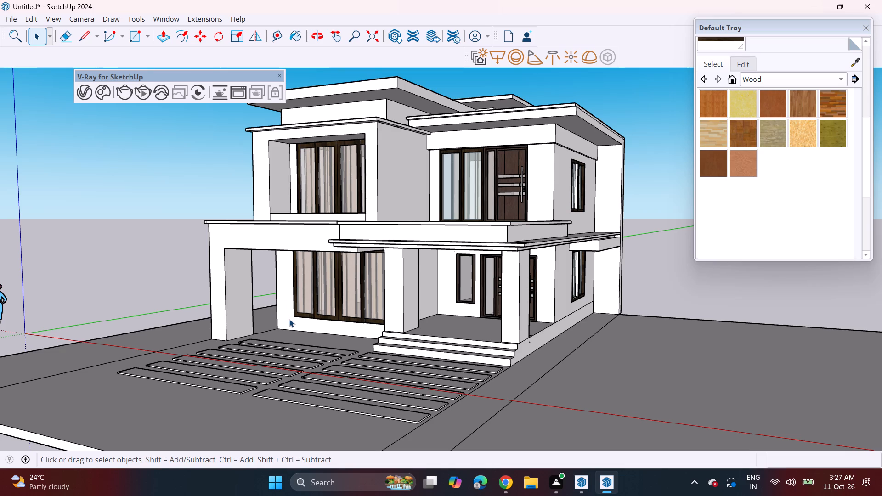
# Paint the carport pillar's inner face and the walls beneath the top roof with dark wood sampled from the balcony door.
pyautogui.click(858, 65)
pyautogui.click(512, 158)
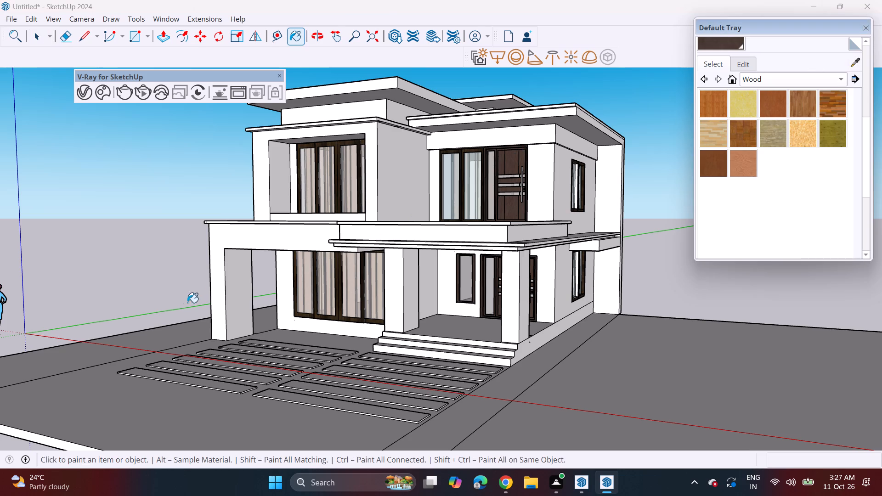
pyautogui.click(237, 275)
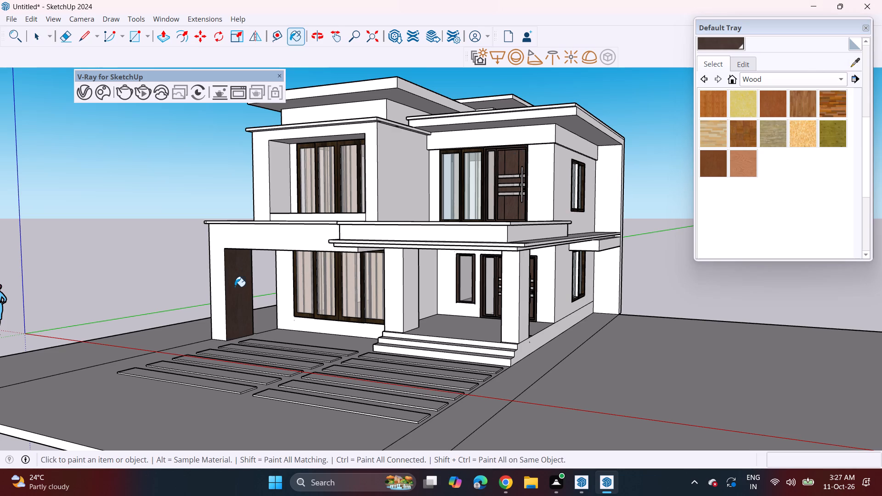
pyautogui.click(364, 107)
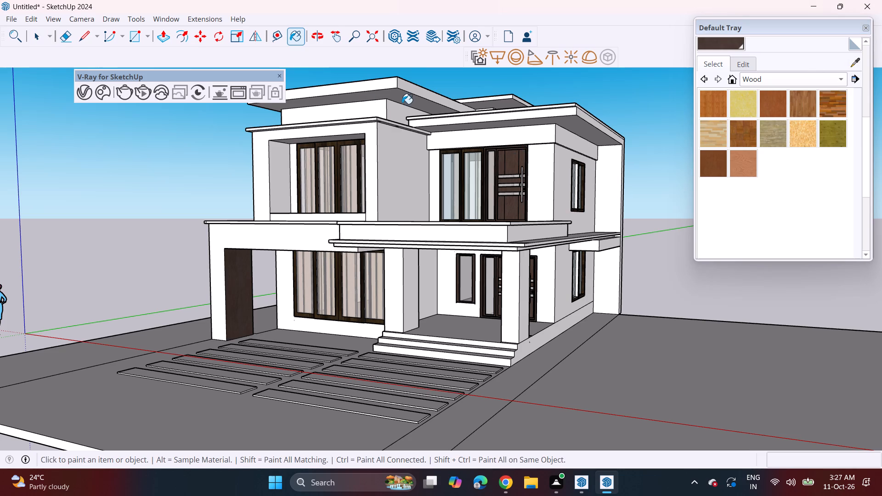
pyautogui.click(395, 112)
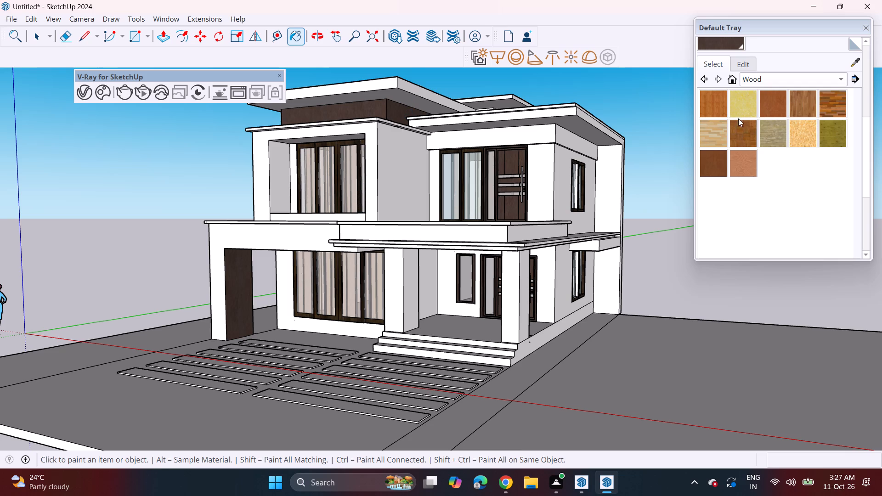
# Paint the walls beneath the top roof and the carport pillar's inner face with the plain reddish-brown wood from the Wood collection.
pyautogui.click(716, 161)
pyautogui.click(372, 113)
pyautogui.click(390, 109)
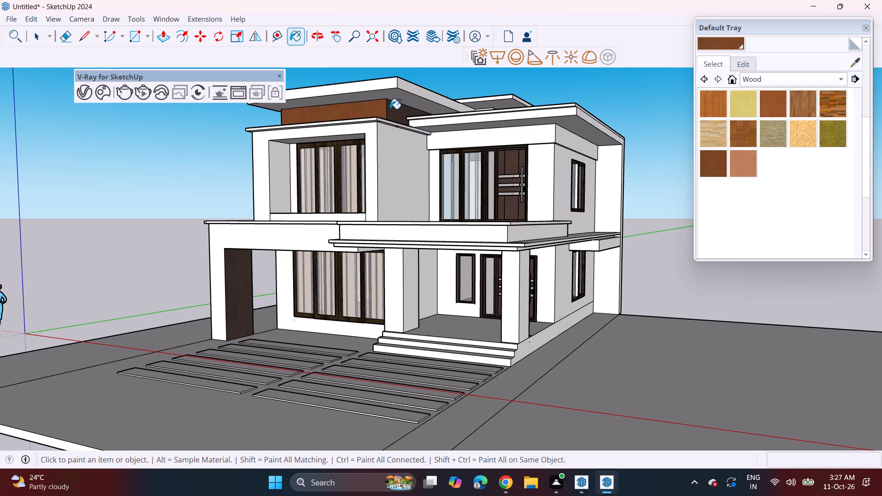
pyautogui.click(234, 276)
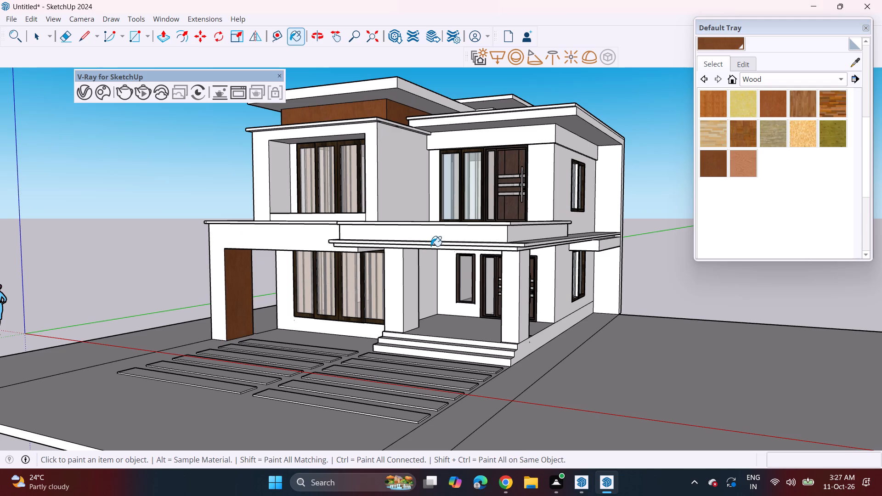
# Darken the Wood 01 material to a deep brown.
pyautogui.click(744, 68)
pyautogui.click(764, 146)
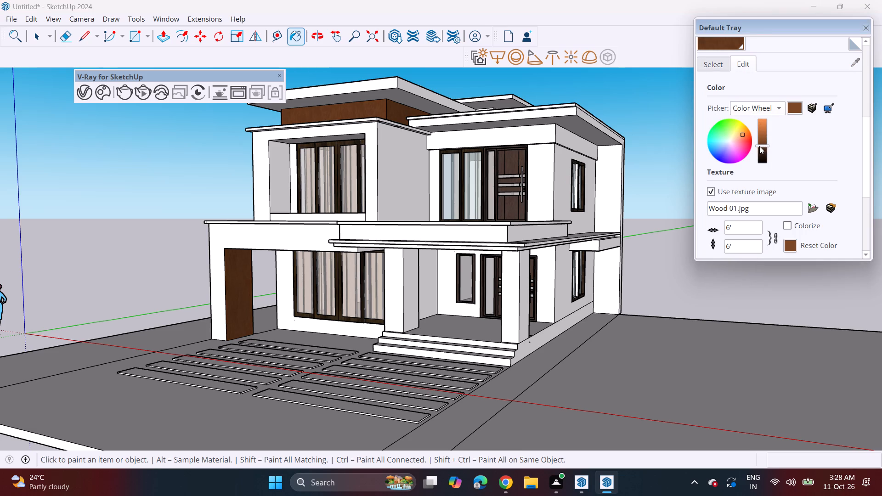
pyautogui.click(761, 146)
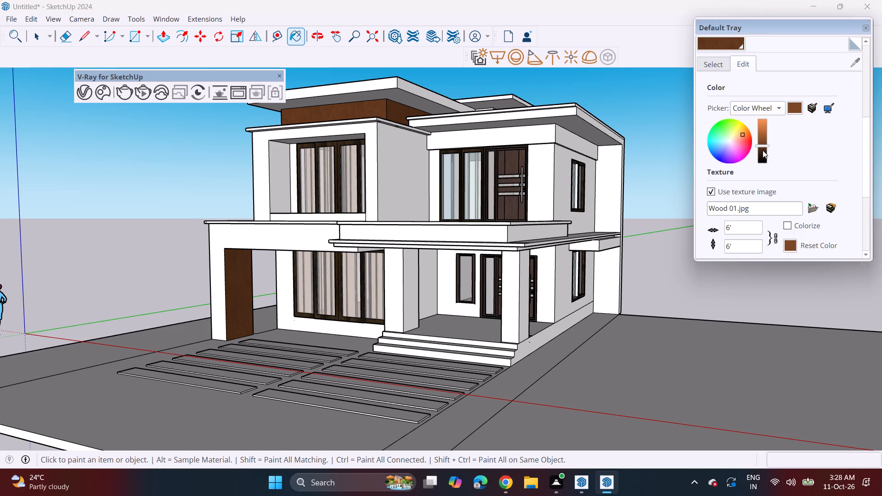
pyautogui.click(763, 149)
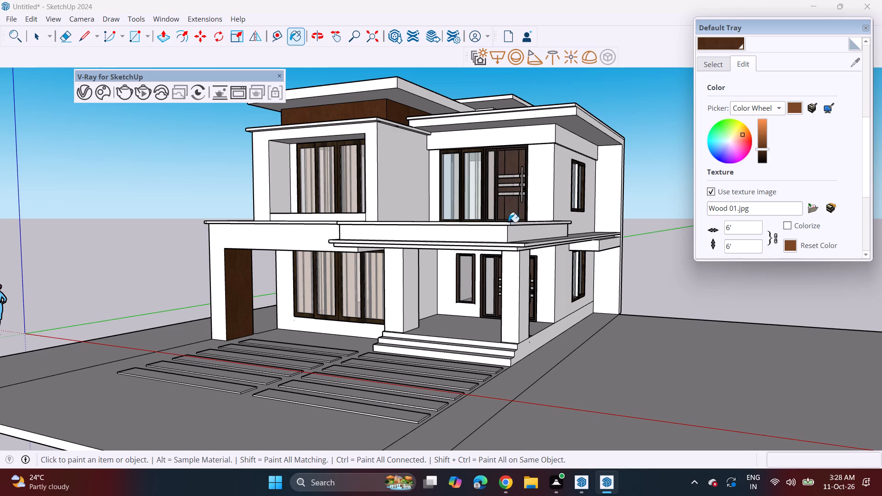
pyautogui.press('space')
pyautogui.press('space')
# Paint the front and side bands beneath the balcony roof and the narrow strip beside the balcony windows with the dark brown wood.
pyautogui.click(513, 137)
pyautogui.click(433, 173)
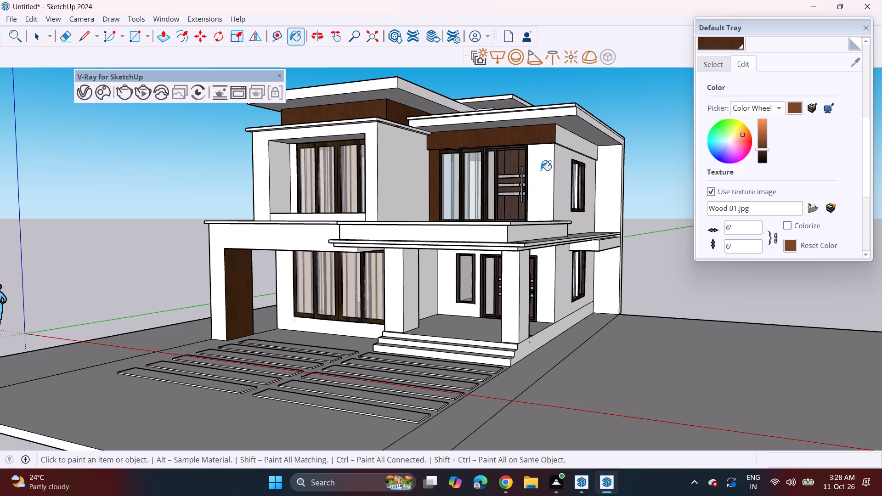
pyautogui.click(583, 141)
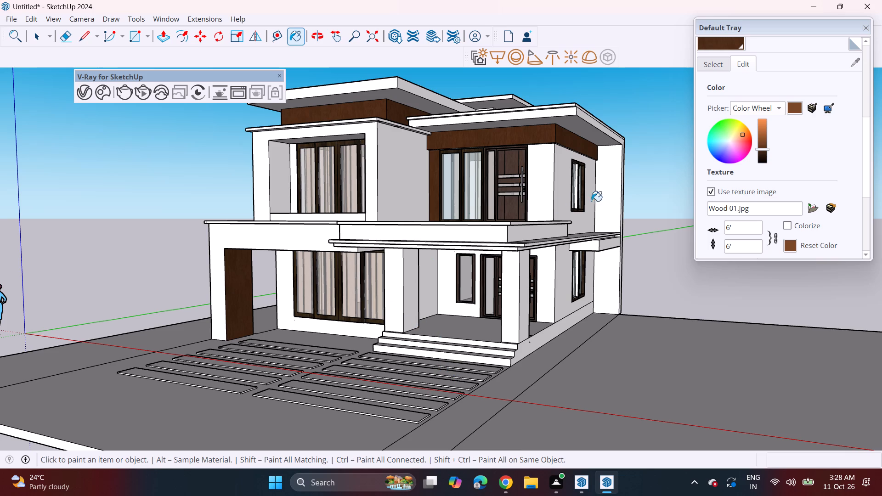
# Paint the front and side edges of the balcony parapet cap above the entrance with medium-dark grey from the Colors collection.
pyautogui.click(720, 61)
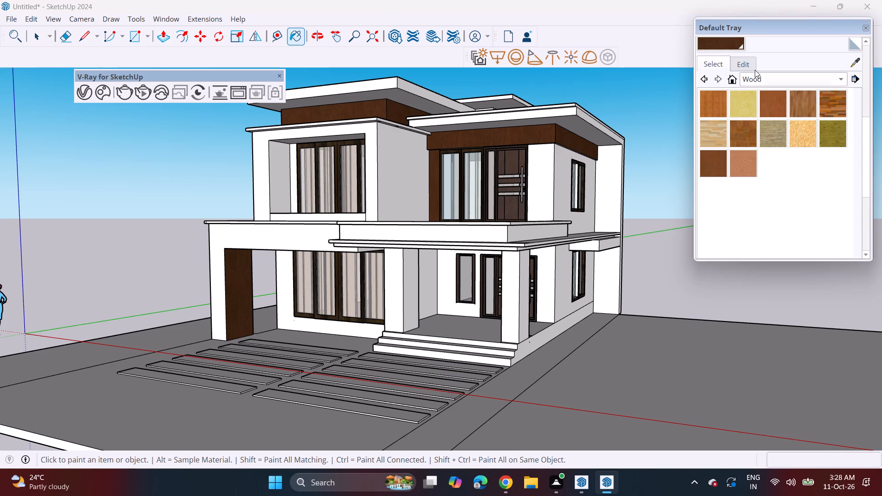
pyautogui.click(762, 78)
pyautogui.click(743, 68)
pyautogui.scroll(-5, 765, 149)
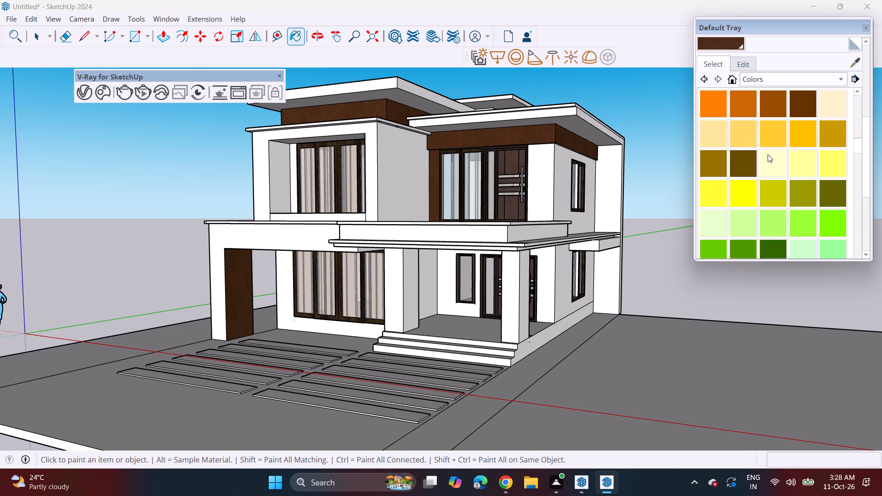
pyautogui.scroll(-15, 768, 154)
pyautogui.click(745, 136)
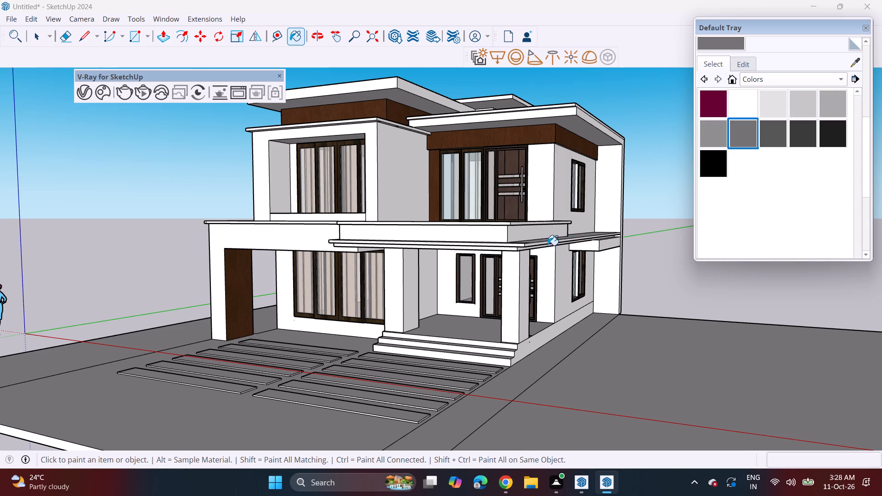
pyautogui.scroll(2, 455, 226)
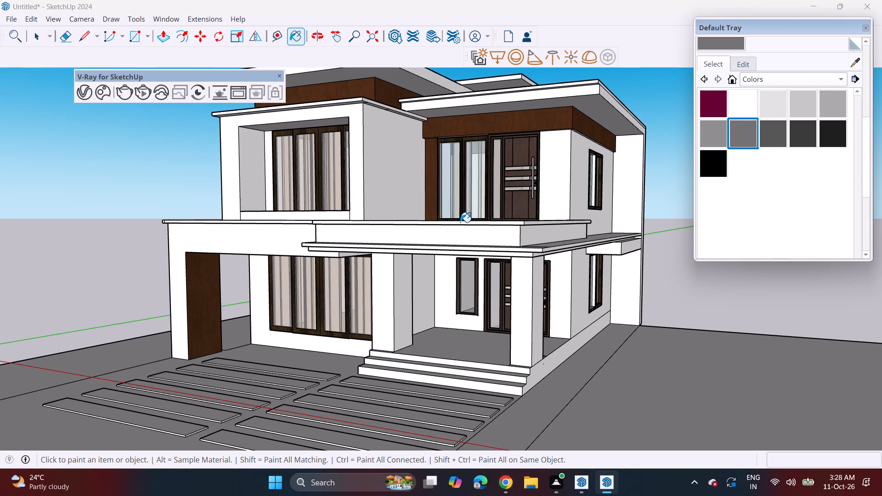
pyautogui.click(460, 222)
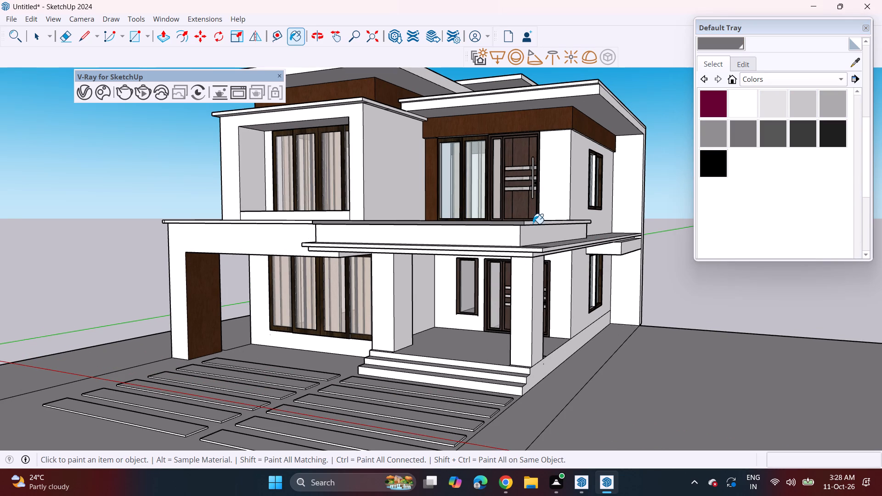
pyautogui.click(535, 222)
# Paint both stepped tiers of the entrance canopy, front and side edges, with the same grey.
pyautogui.scroll(5, 502, 271)
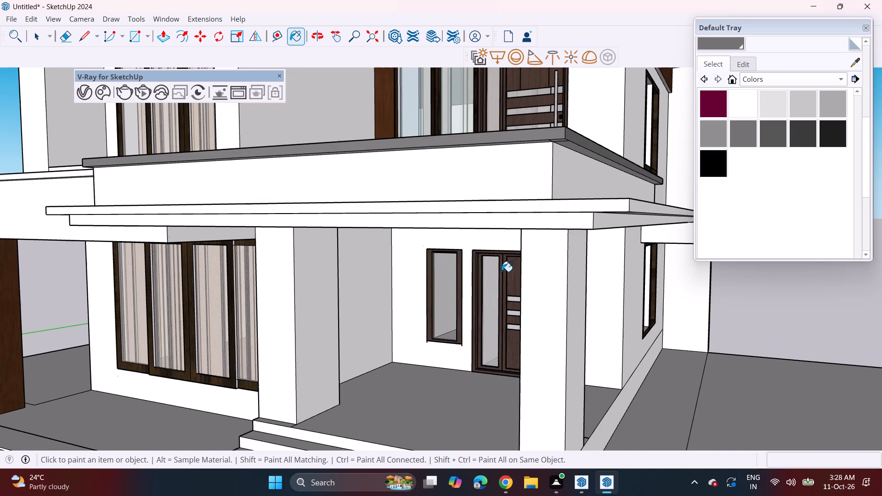
pyautogui.click(524, 209)
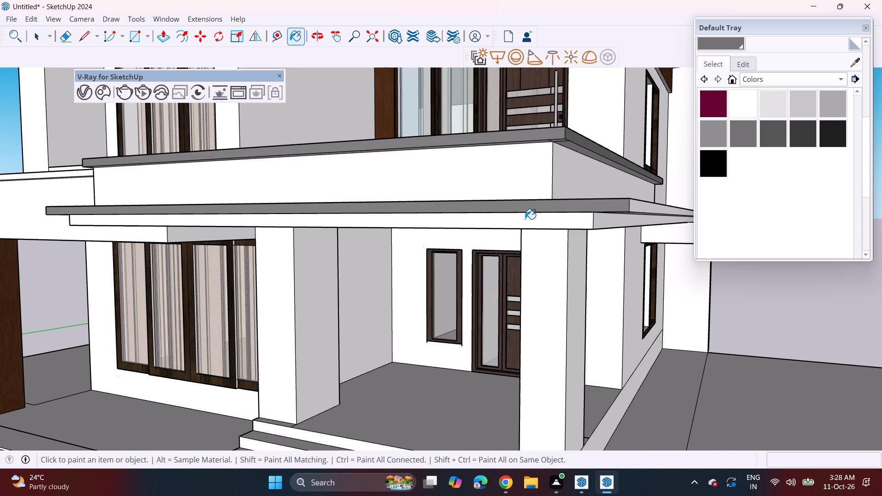
pyautogui.click(525, 219)
pyautogui.click(607, 218)
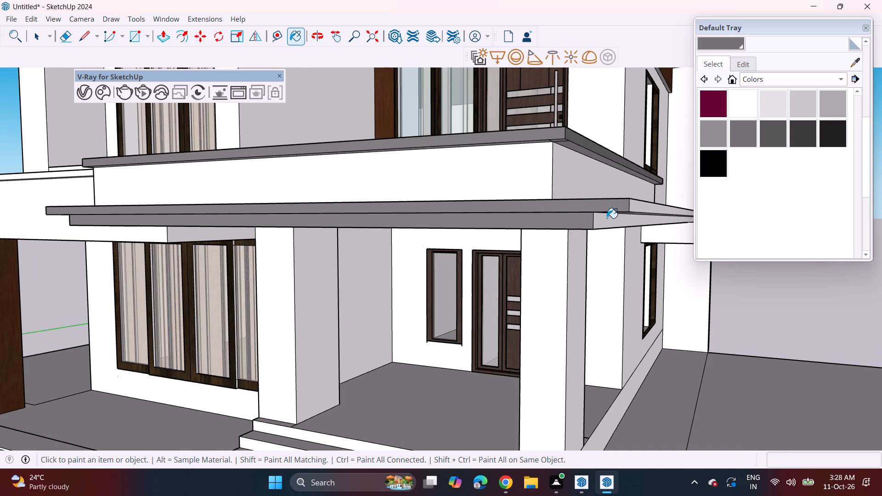
pyautogui.click(637, 209)
# Paint the undersides of the entrance canopy, including its overhanging front and side lips, with the same grey.
pyautogui.moveTo(626, 221); pyautogui.dragTo(627, 219, button='middle')
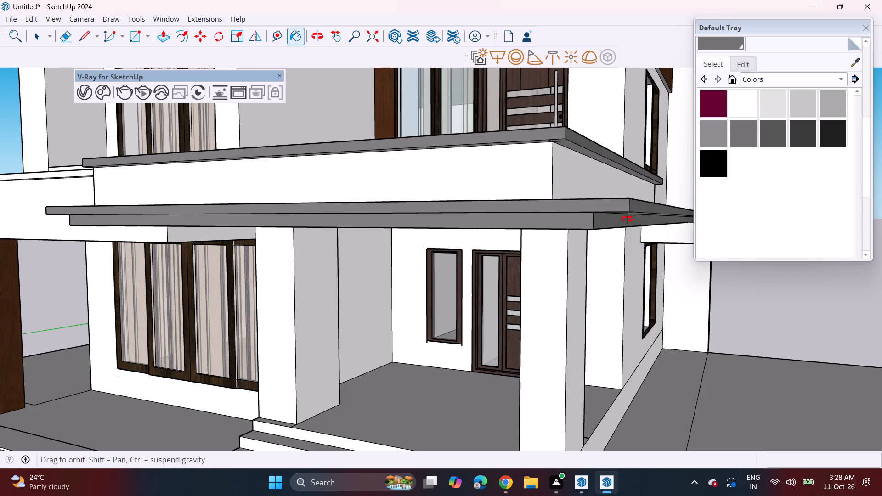
pyautogui.moveTo(627, 219); pyautogui.dragTo(621, 185, button='middle')
pyautogui.click(635, 171)
pyautogui.scroll(-3, 604, 155)
pyautogui.middleClick(593, 153)
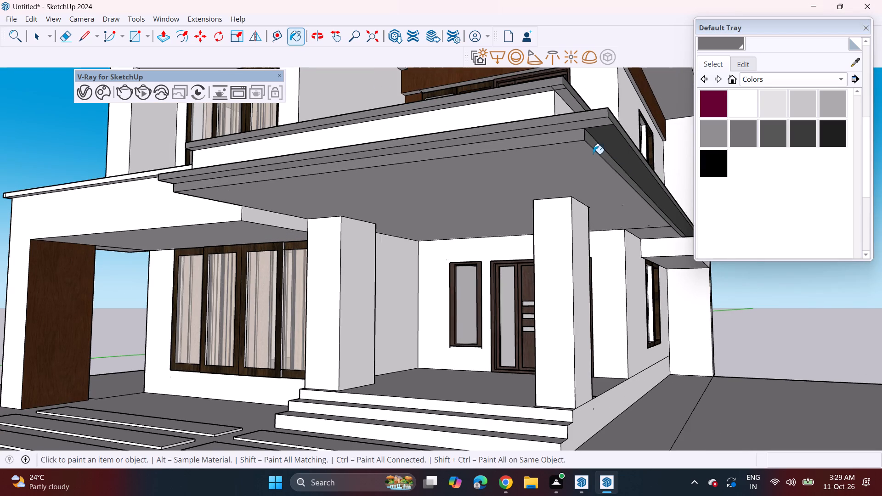
pyautogui.click(588, 125)
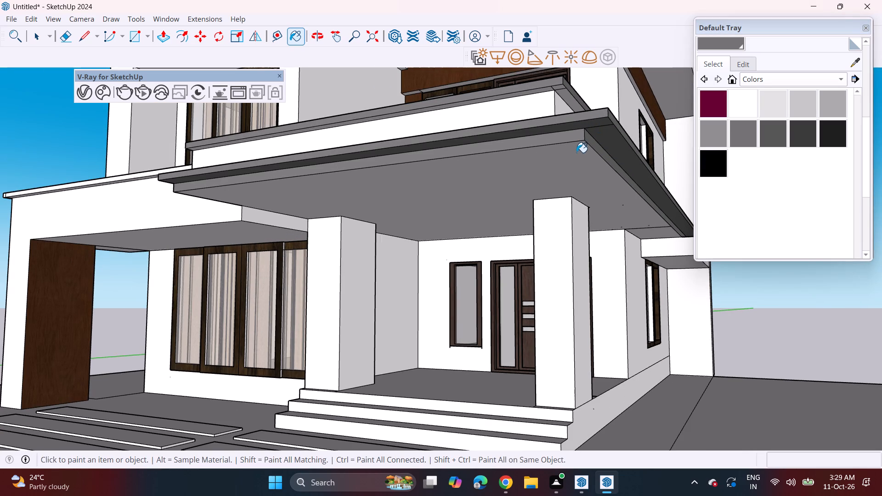
pyautogui.click(576, 154)
pyautogui.click(568, 138)
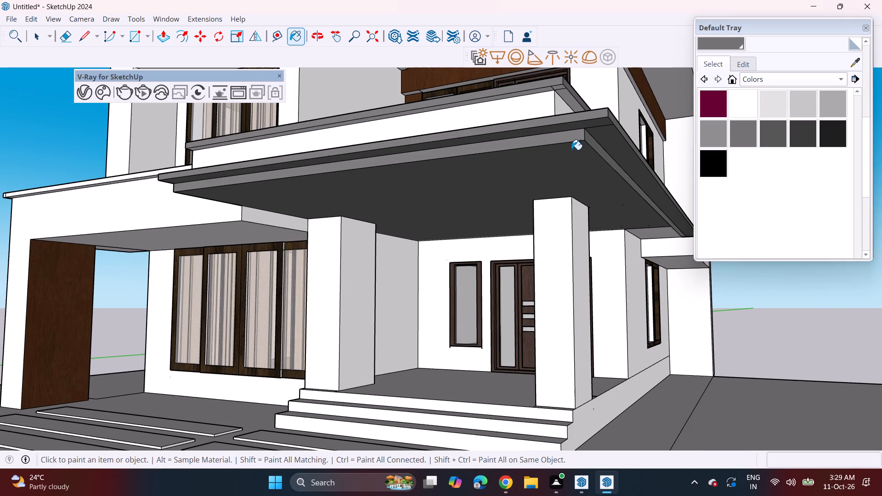
pyautogui.click(563, 139)
pyautogui.click(567, 135)
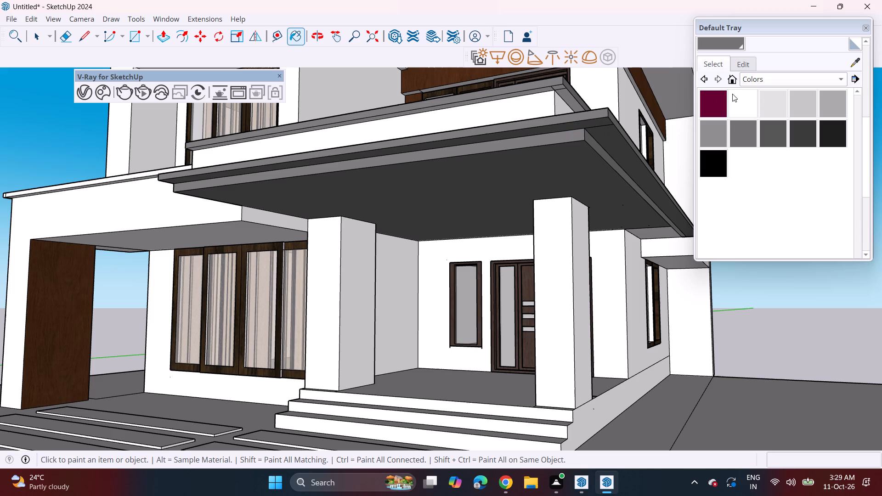
# Paint the entrance canopy's ceiling with the dark brown wood sampled from the band above the balcony windows.
pyautogui.click(851, 60)
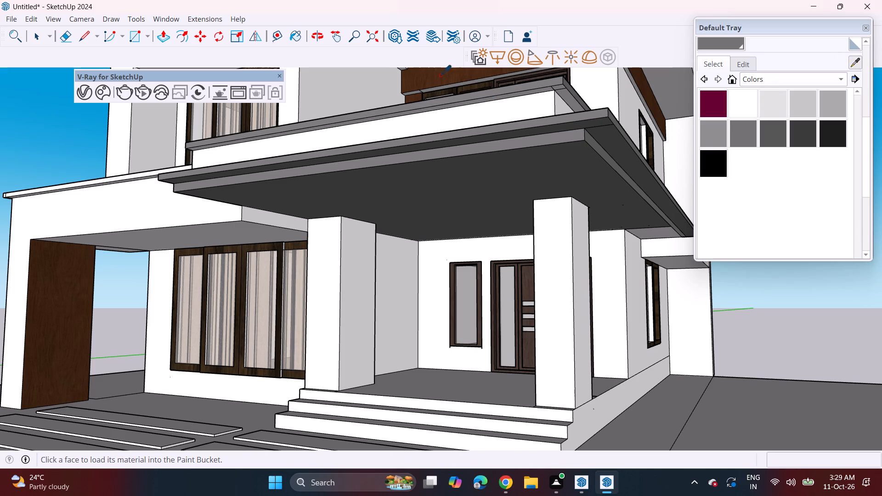
pyautogui.moveTo(440, 75); pyautogui.dragTo(442, 79)
pyautogui.click(440, 186)
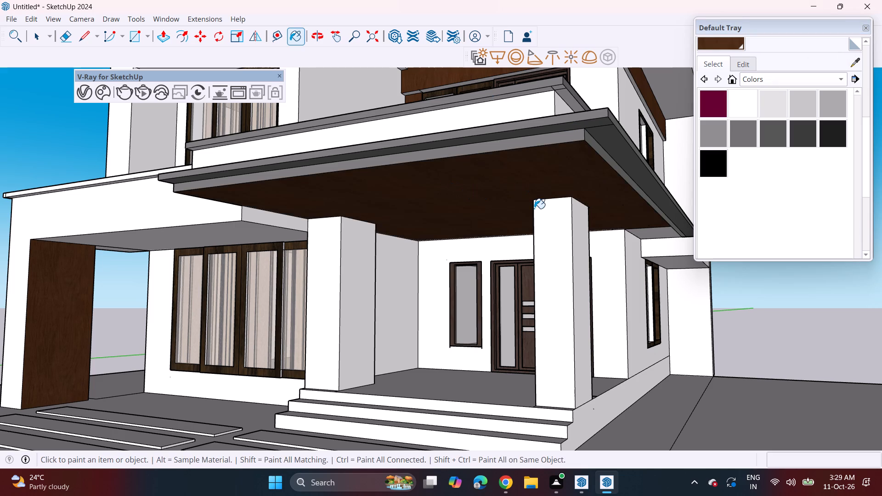
pyautogui.click(660, 231)
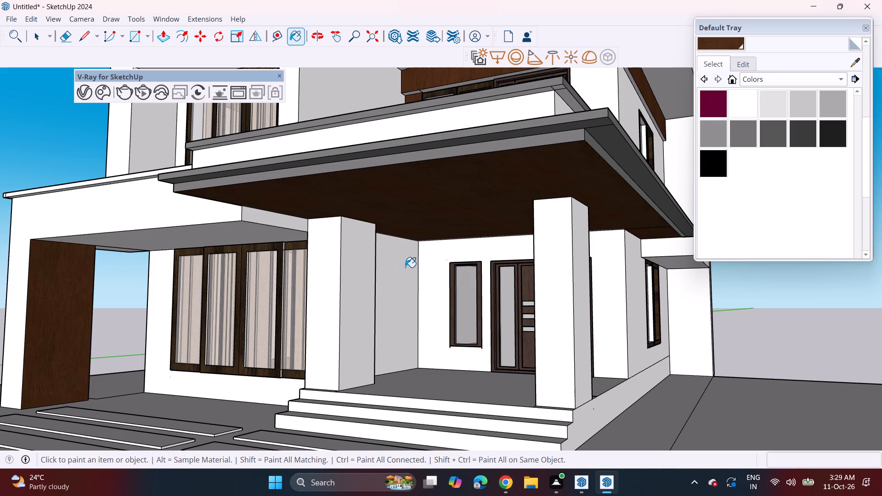
# Paint the front edge of the cap above the ground-floor portal frame with the grey sampled from the adjoining balcony parapet cap.
pyautogui.moveTo(490, 171); pyautogui.dragTo(494, 214, button='middle')
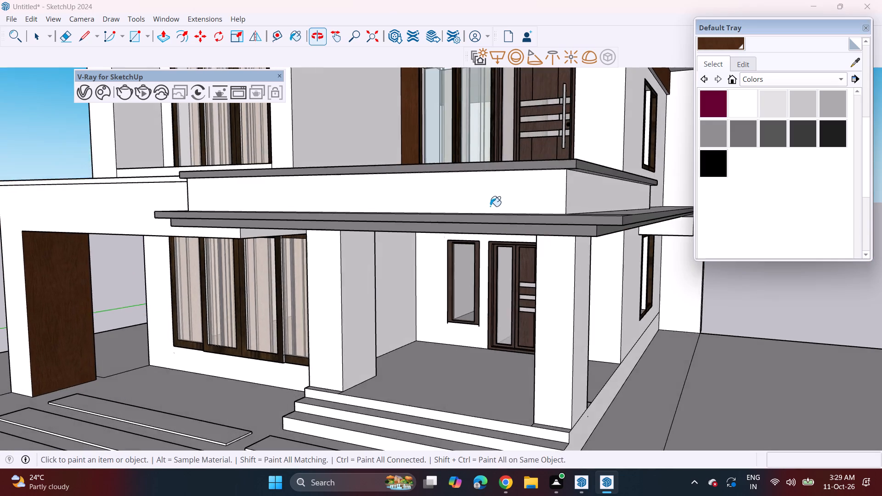
pyautogui.scroll(-6, 489, 203)
pyautogui.moveTo(363, 258); pyautogui.dragTo(428, 261, button='middle')
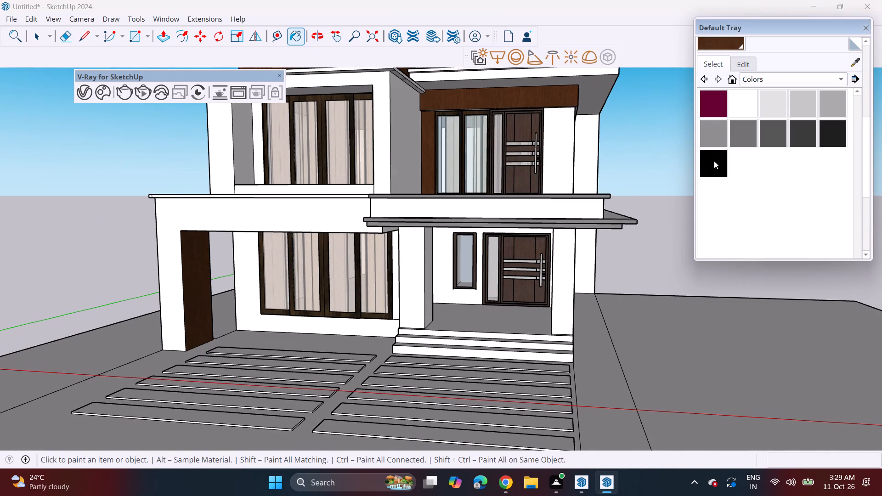
pyautogui.click(857, 62)
pyautogui.click(565, 219)
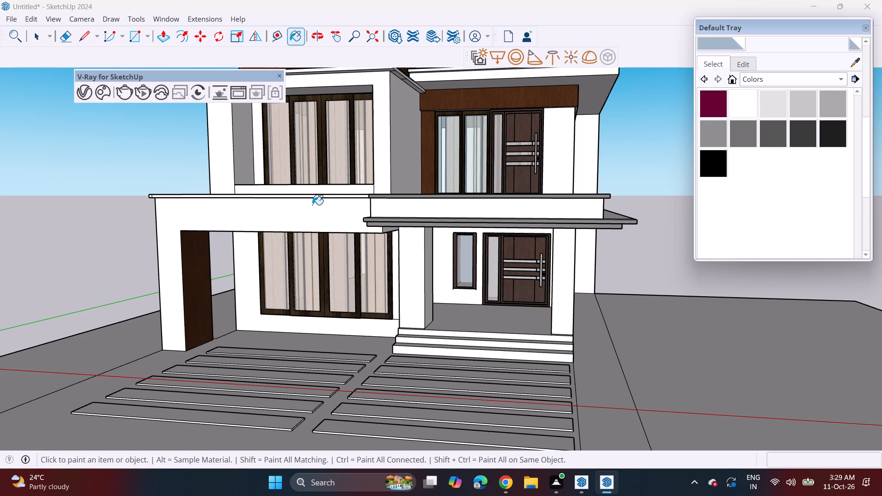
pyautogui.scroll(2, 313, 203)
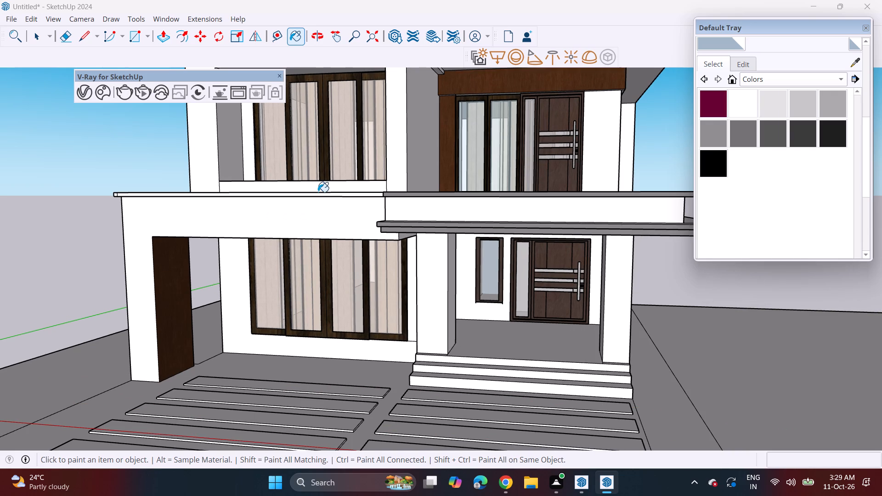
pyautogui.click(318, 193)
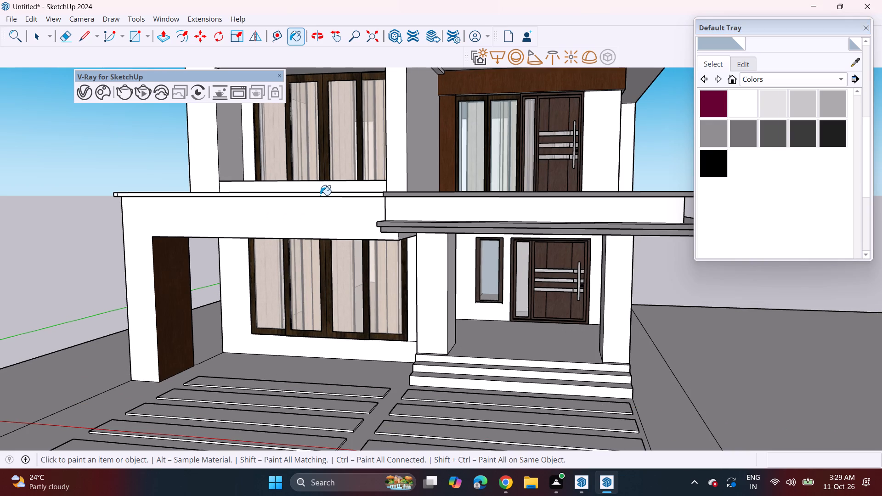
pyautogui.click(326, 193)
pyautogui.scroll(9, 325, 195)
pyautogui.click(324, 195)
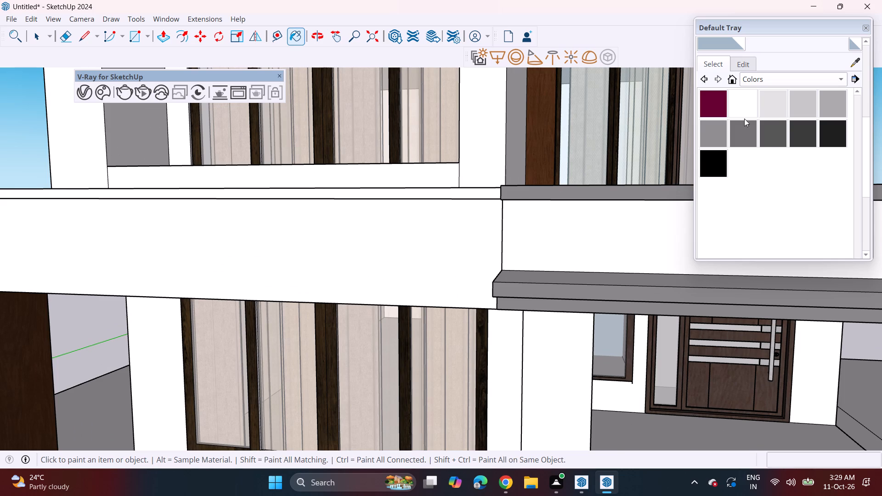
pyautogui.click(857, 63)
pyautogui.click(582, 193)
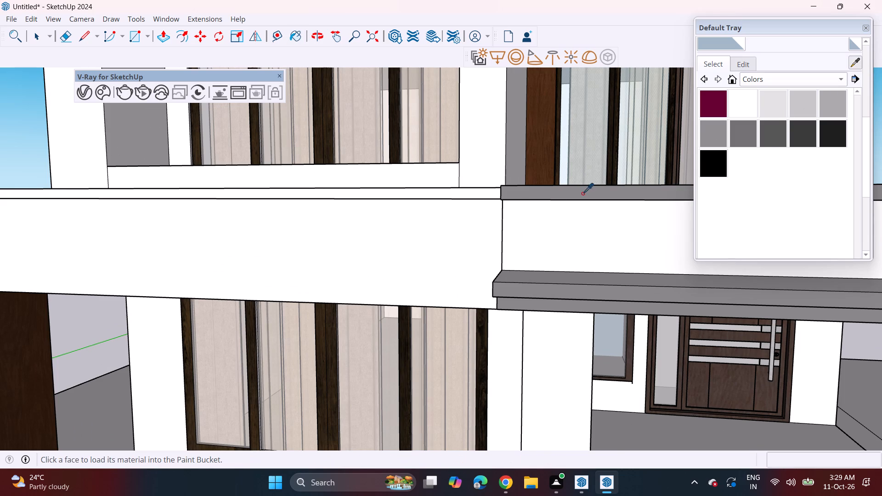
pyautogui.click(469, 193)
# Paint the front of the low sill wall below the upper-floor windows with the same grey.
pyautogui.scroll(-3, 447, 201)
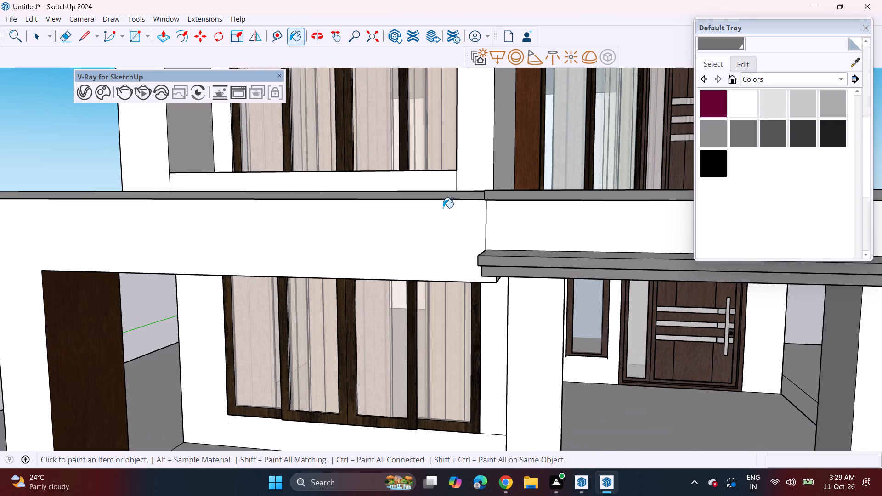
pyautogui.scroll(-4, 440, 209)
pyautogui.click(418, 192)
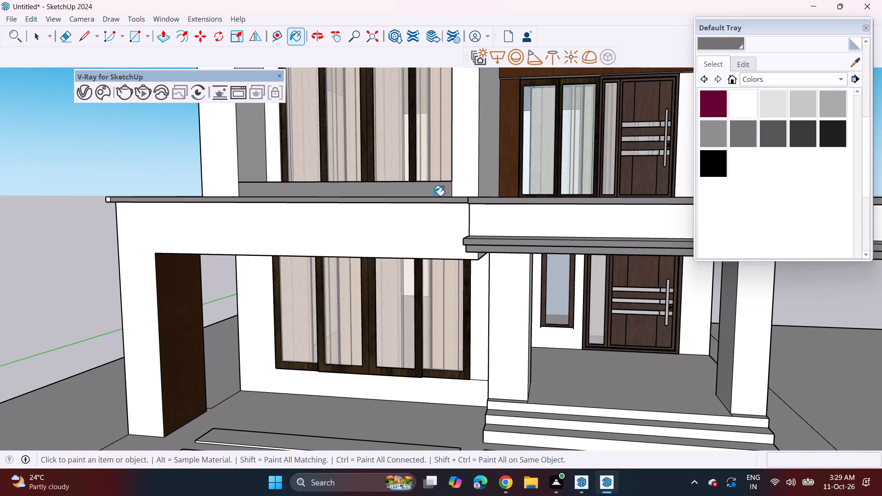
# Paint the front and top of the low sill wall below the upper-floor windows with dark grey slate from the Tile collection.
pyautogui.moveTo(434, 196); pyautogui.dragTo(414, 226, button='middle')
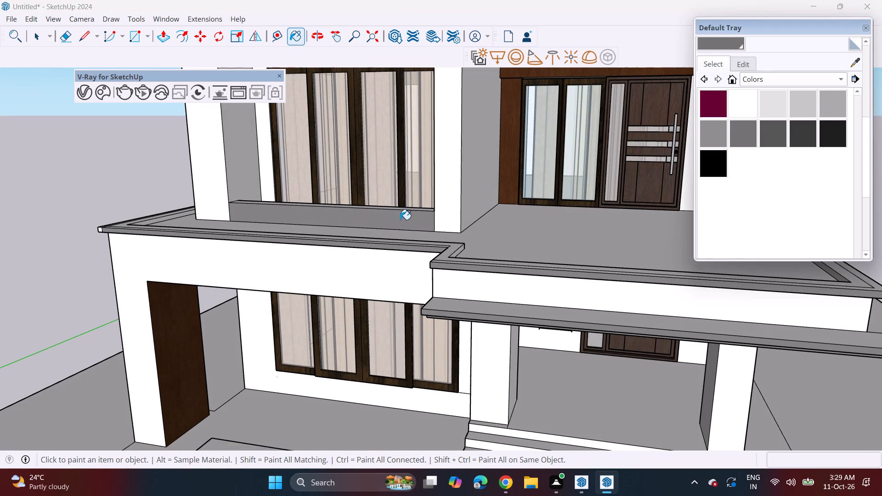
pyautogui.click(786, 80)
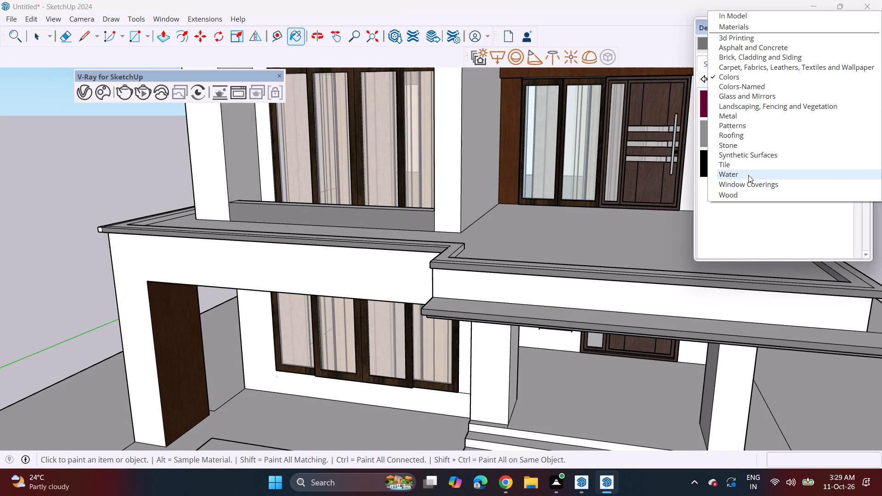
pyautogui.click(745, 169)
pyautogui.click(773, 81)
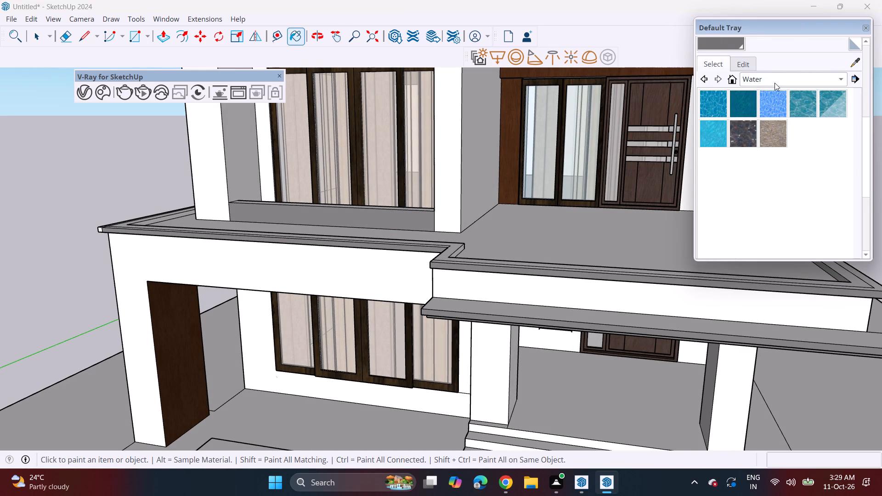
pyautogui.click(759, 157)
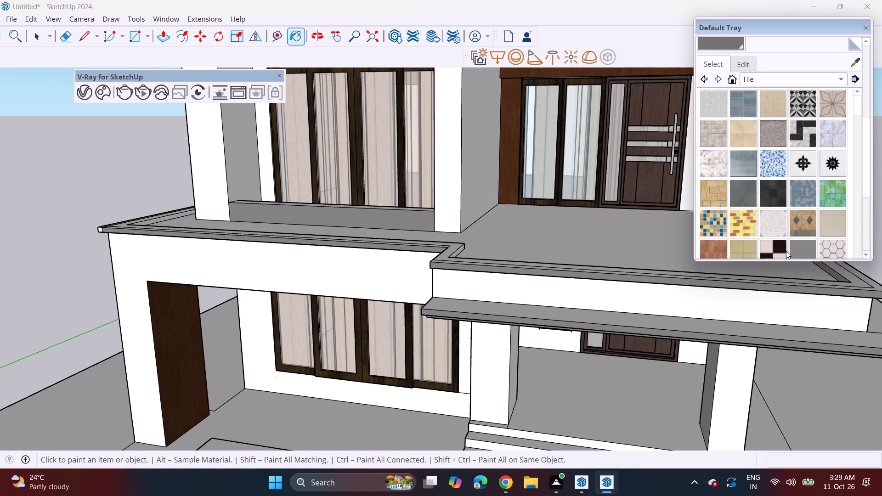
pyautogui.scroll(-6, 773, 218)
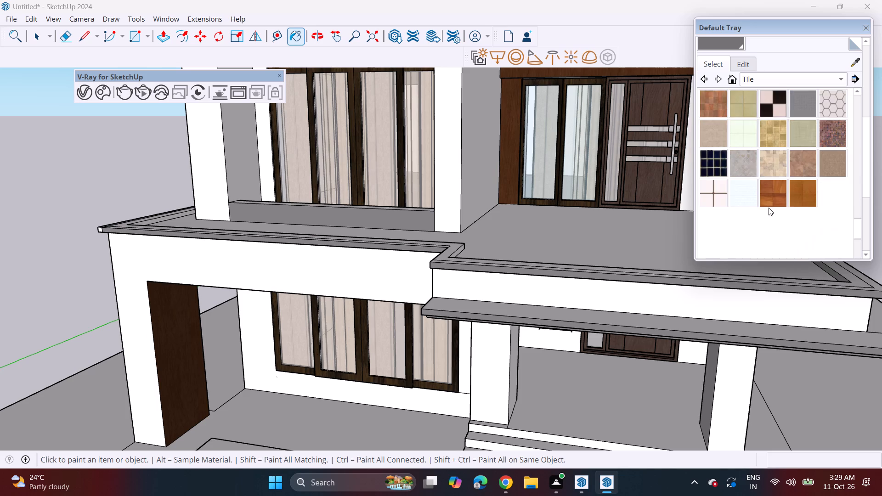
pyautogui.scroll(3, 769, 208)
pyautogui.click(746, 141)
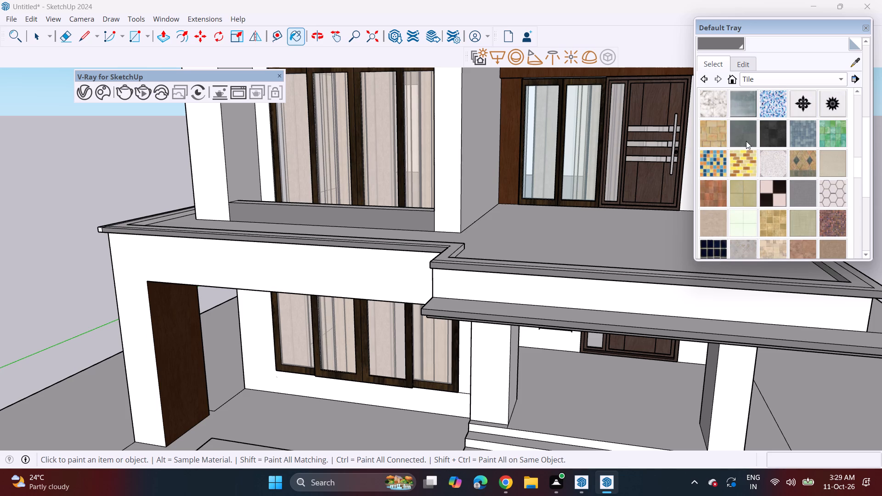
pyautogui.click(394, 222)
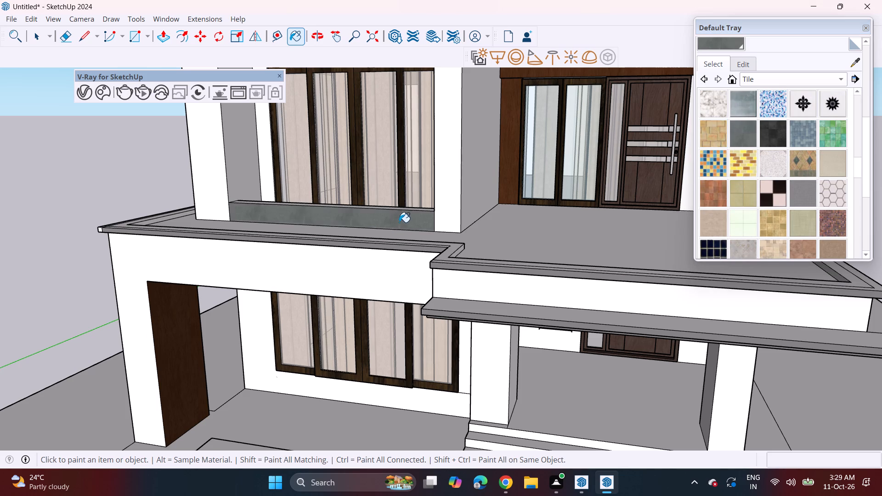
pyautogui.scroll(4, 361, 235)
pyautogui.moveTo(379, 209); pyautogui.dragTo(385, 259, button='middle')
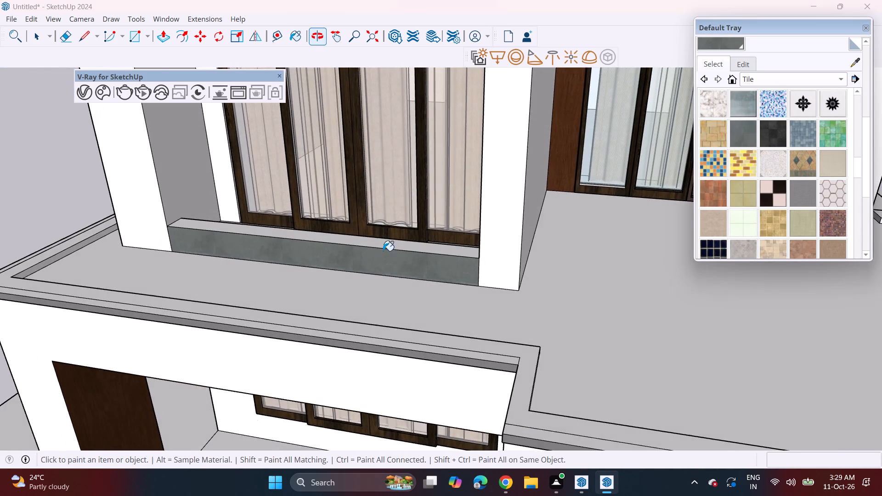
pyautogui.scroll(4, 390, 228)
pyautogui.click(389, 250)
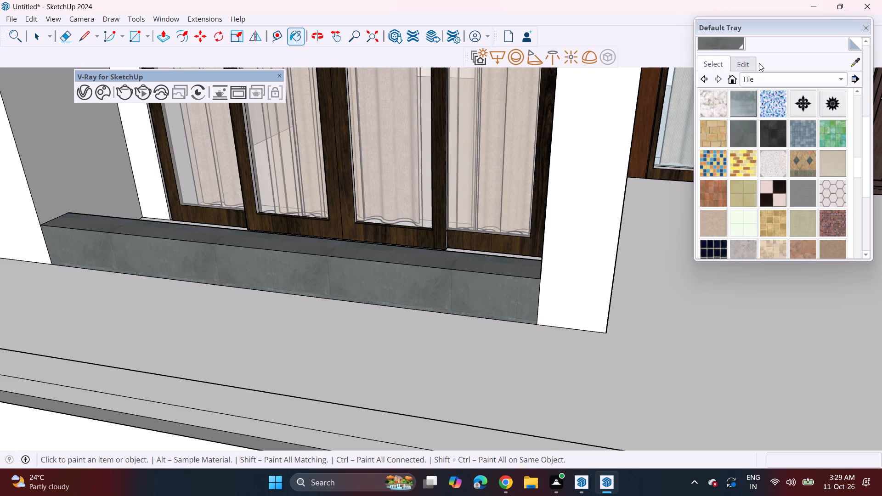
# Darken the colour of the slate material used on the sill wall.
pyautogui.click(740, 66)
pyautogui.click(763, 149)
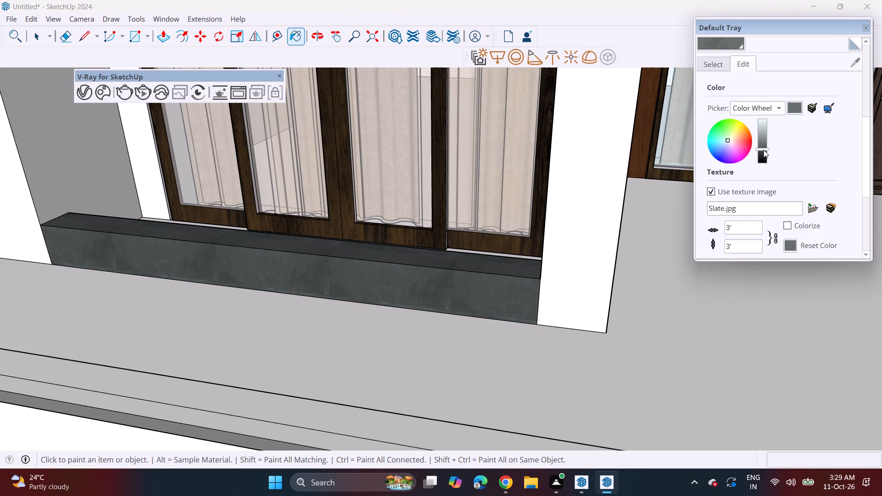
# Examine the whole house from the front and entrance side to review the applied materials and find remaining unpainted parts.
pyautogui.moveTo(619, 286); pyautogui.dragTo(565, 240, button='middle')
pyautogui.scroll(-4, 561, 232)
pyautogui.moveTo(479, 344); pyautogui.dragTo(480, 339, button='middle')
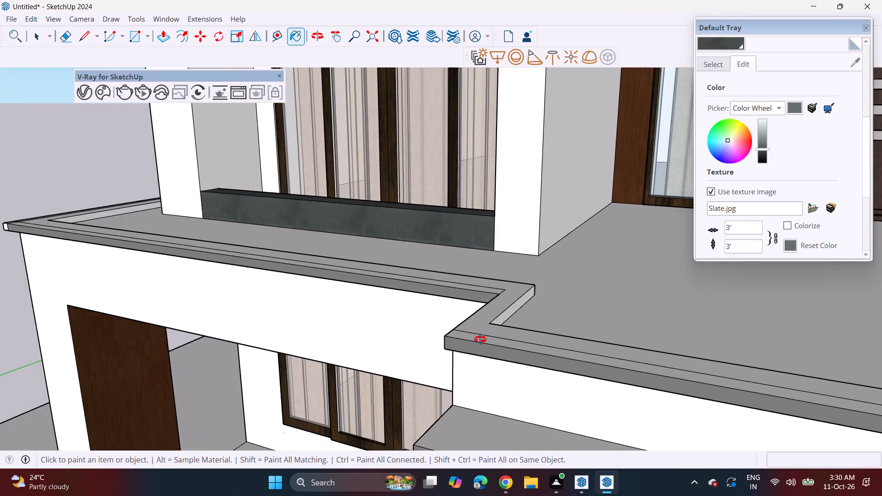
pyautogui.moveTo(480, 339); pyautogui.dragTo(472, 307, button='middle')
pyautogui.scroll(-5, 472, 307)
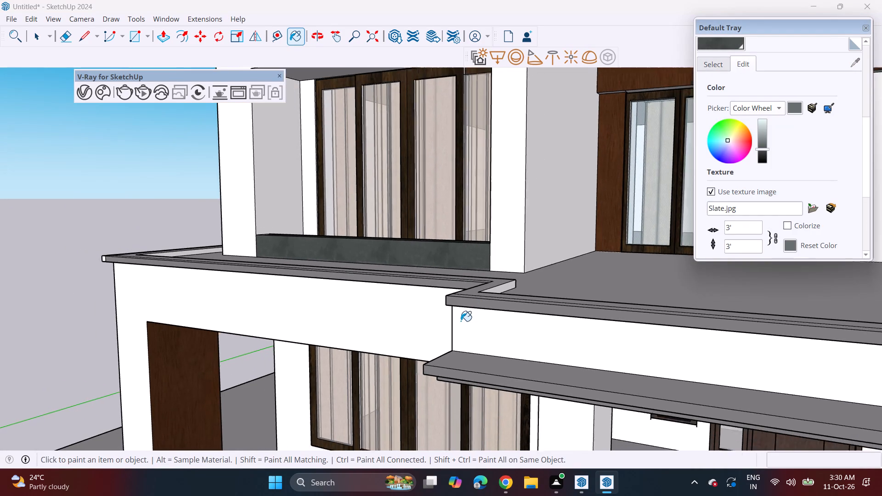
pyautogui.scroll(-3, 463, 321)
pyautogui.keyDown('shift'); pyautogui.moveTo(502, 332); pyautogui.dragTo(464, 285, button='middle'); pyautogui.keyUp('shift')
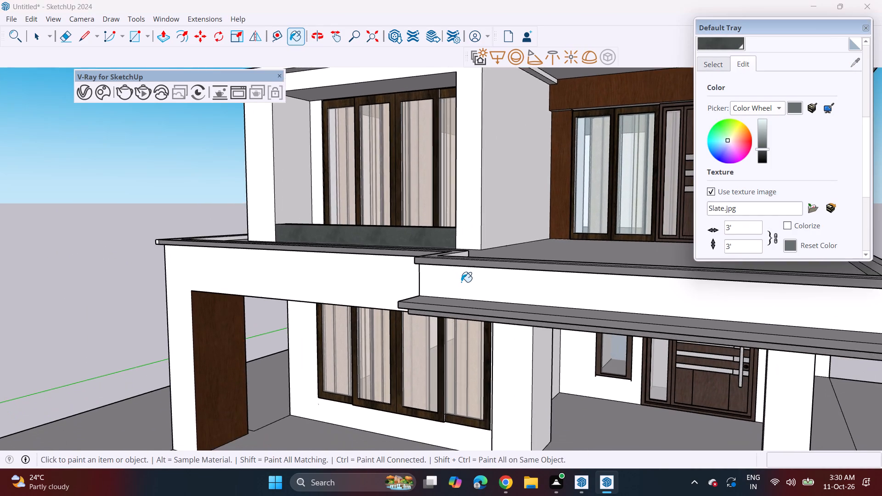
pyautogui.scroll(-2, 459, 282)
pyautogui.moveTo(450, 318); pyautogui.dragTo(447, 290, button='middle')
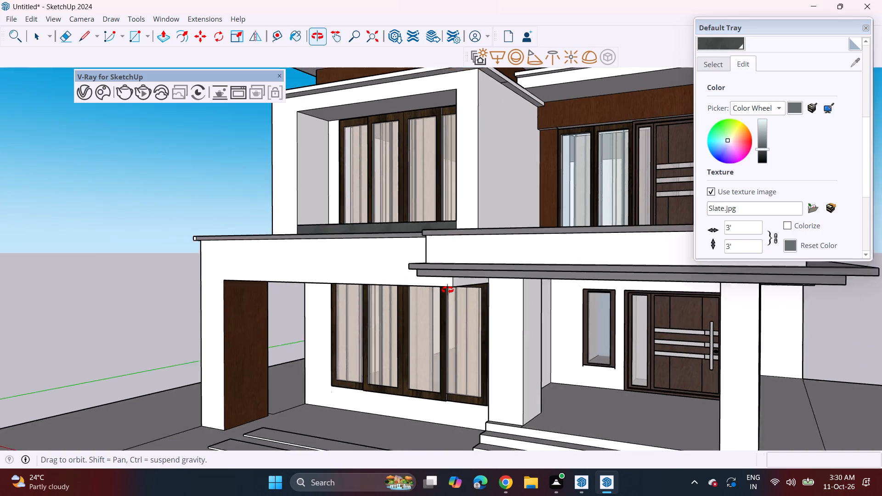
pyautogui.moveTo(447, 290); pyautogui.dragTo(425, 306, button='middle')
pyautogui.scroll(1, 430, 308)
pyautogui.scroll(-7, 430, 308)
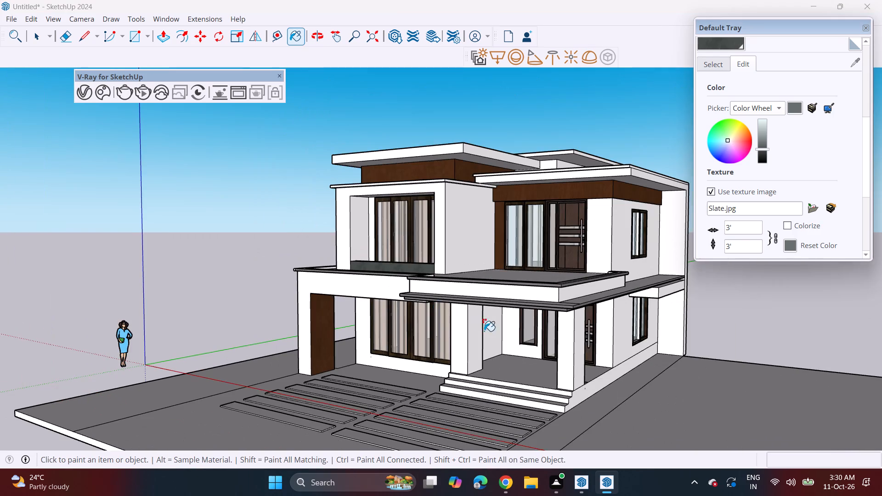
pyautogui.keyDown('shift'); pyautogui.moveTo(484, 331); pyautogui.dragTo(418, 313, button='middle'); pyautogui.keyUp('shift')
pyautogui.moveTo(409, 317); pyautogui.dragTo(452, 314, button='middle')
pyautogui.scroll(1, 455, 314)
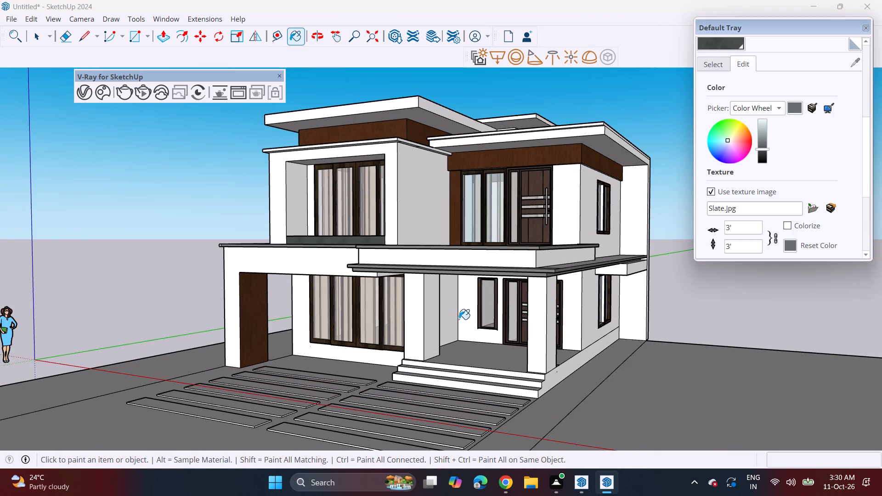
pyautogui.moveTo(452, 337); pyautogui.dragTo(422, 333, button='middle')
pyautogui.moveTo(424, 331); pyautogui.dragTo(444, 321, button='middle')
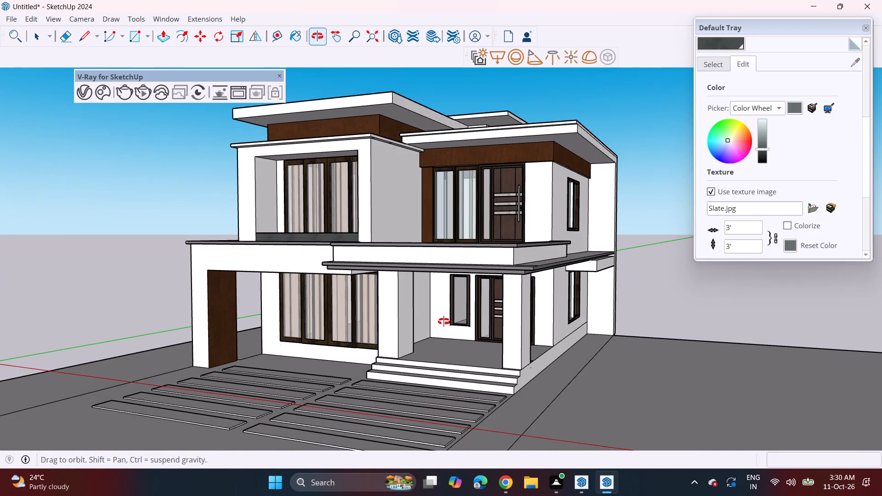
pyautogui.moveTo(444, 321); pyautogui.dragTo(430, 310, button='middle')
pyautogui.middleClick(430, 310)
pyautogui.middleClick(430, 310)
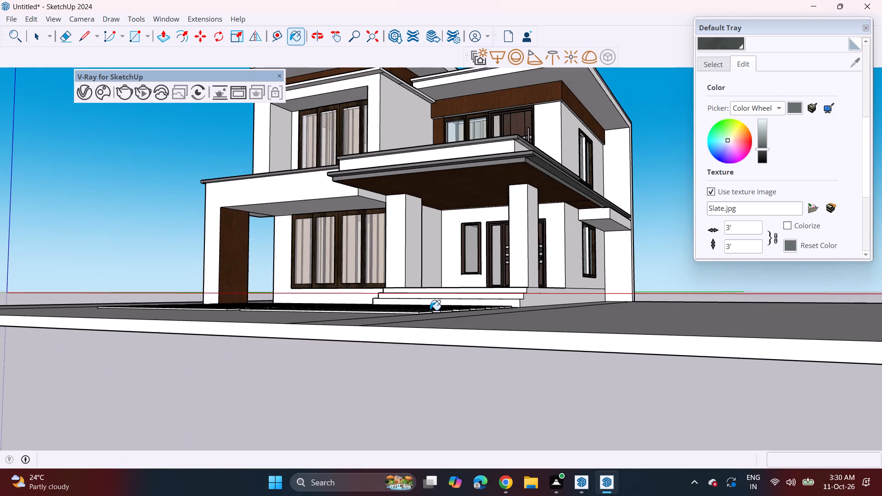
pyautogui.scroll(1, 434, 287)
pyautogui.moveTo(434, 287); pyautogui.dragTo(413, 378, button='middle')
pyautogui.scroll(-2, 410, 372)
pyautogui.moveTo(409, 342); pyautogui.dragTo(411, 347, button='middle')
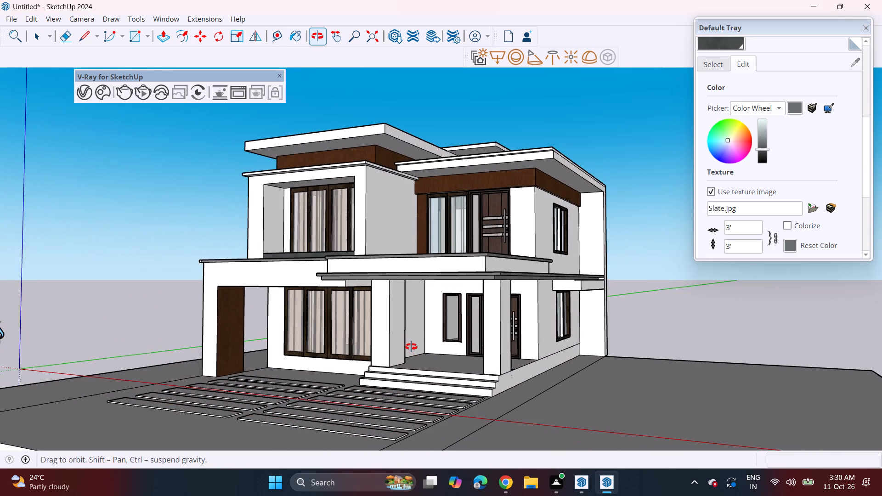
pyautogui.moveTo(411, 347); pyautogui.dragTo(410, 349, button='middle')
pyautogui.middleClick(410, 349)
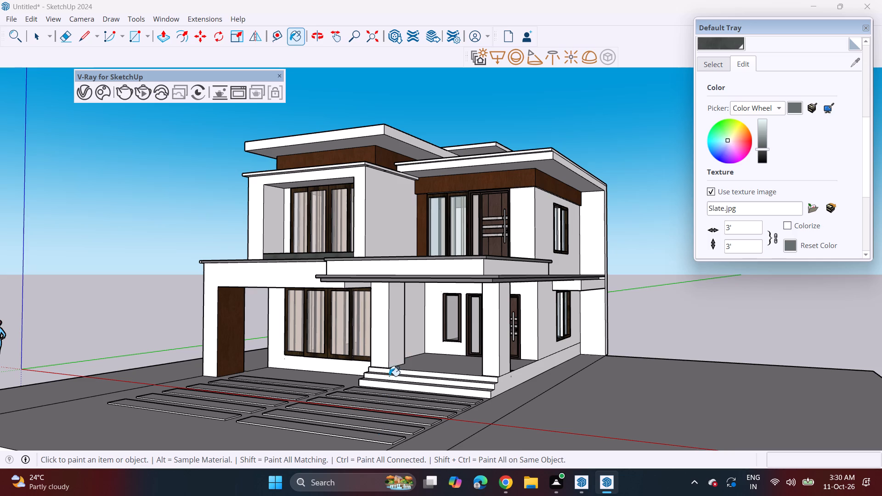
# Paint the frontmost driveway paving strip with the plain white material from the Tile collection.
pyautogui.click(701, 67)
pyautogui.scroll(-5, 749, 153)
pyautogui.scroll(1, 753, 160)
pyautogui.click(746, 169)
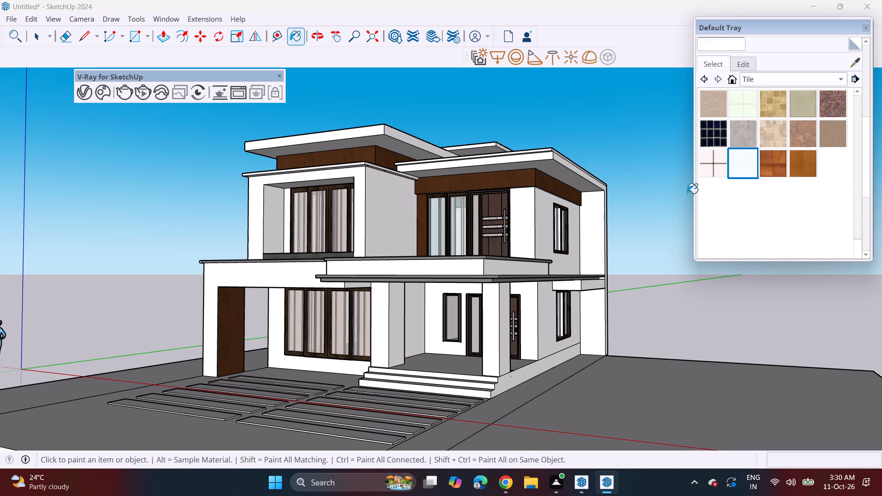
pyautogui.click(384, 436)
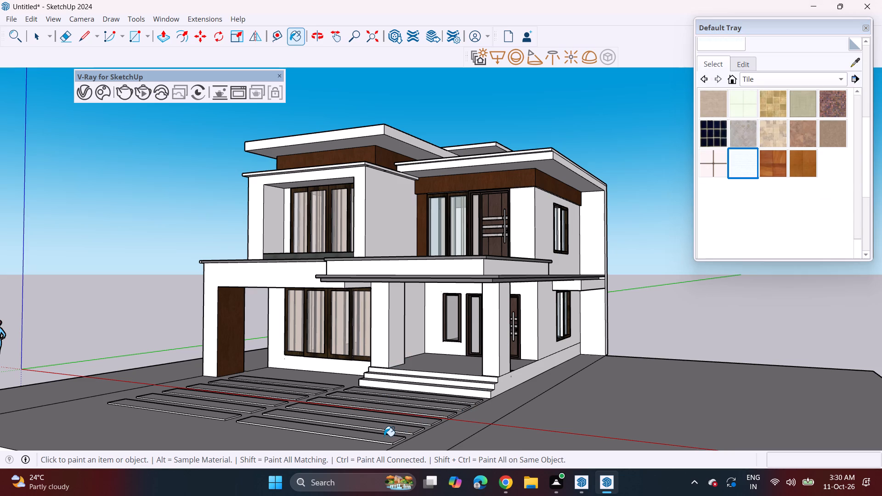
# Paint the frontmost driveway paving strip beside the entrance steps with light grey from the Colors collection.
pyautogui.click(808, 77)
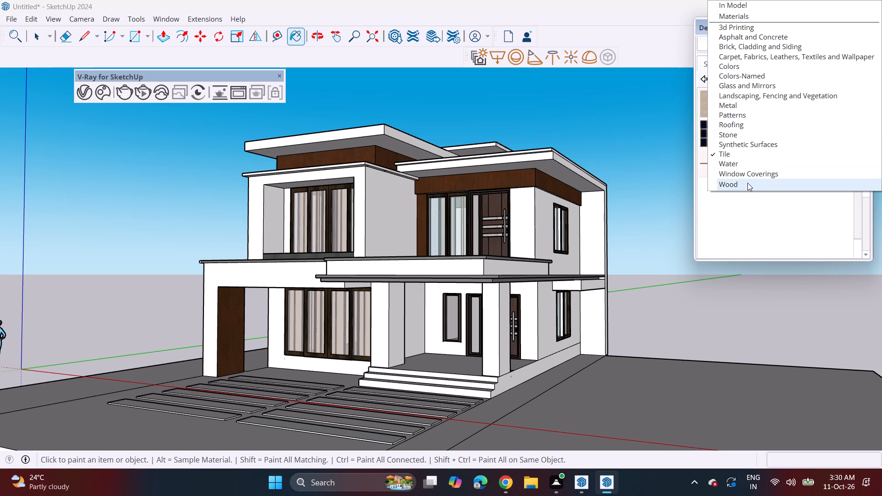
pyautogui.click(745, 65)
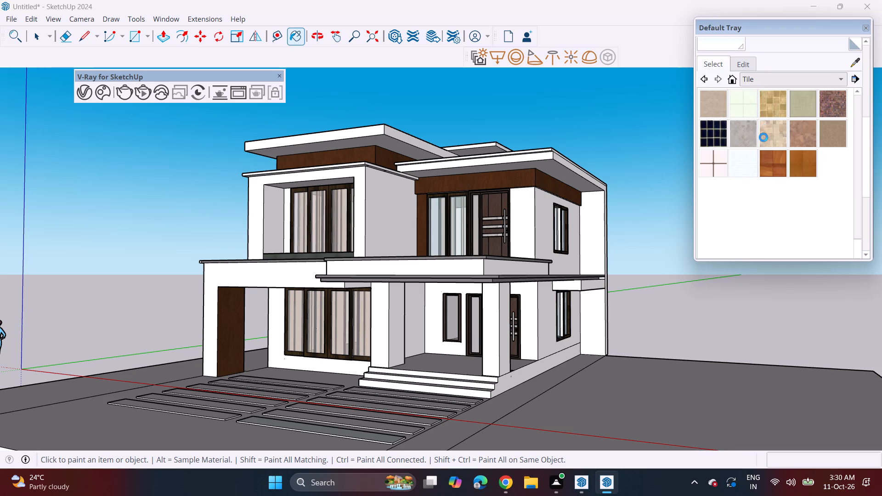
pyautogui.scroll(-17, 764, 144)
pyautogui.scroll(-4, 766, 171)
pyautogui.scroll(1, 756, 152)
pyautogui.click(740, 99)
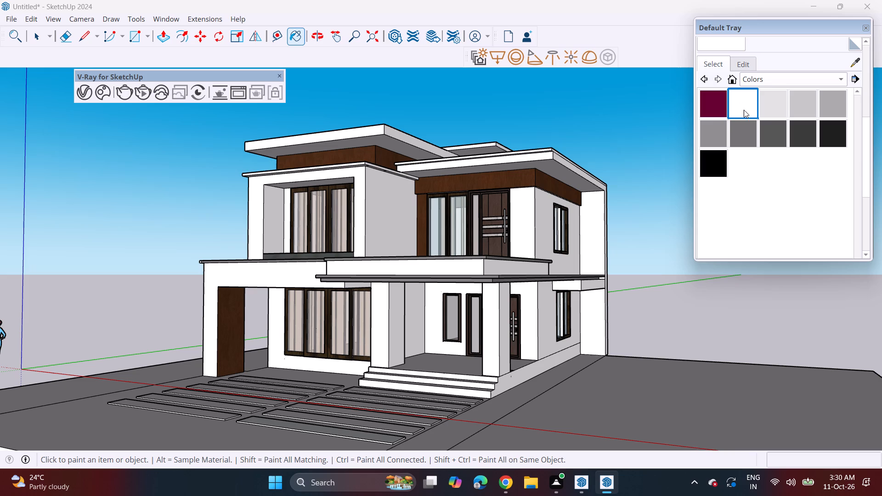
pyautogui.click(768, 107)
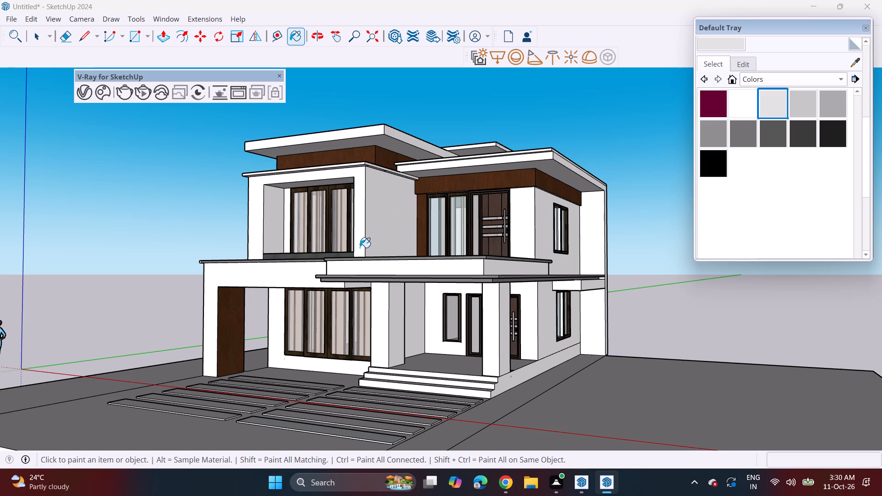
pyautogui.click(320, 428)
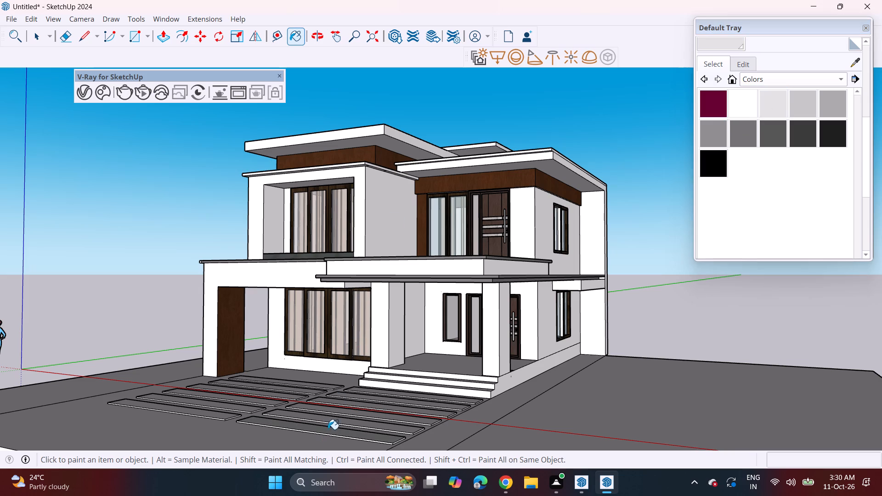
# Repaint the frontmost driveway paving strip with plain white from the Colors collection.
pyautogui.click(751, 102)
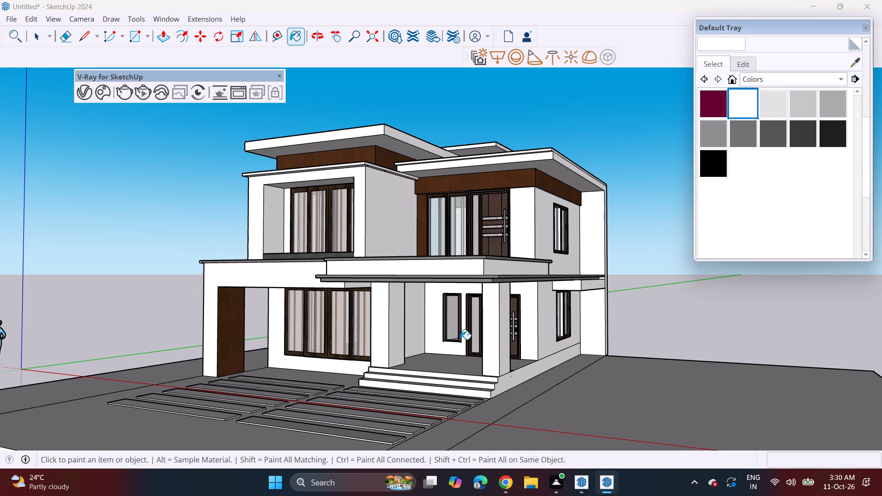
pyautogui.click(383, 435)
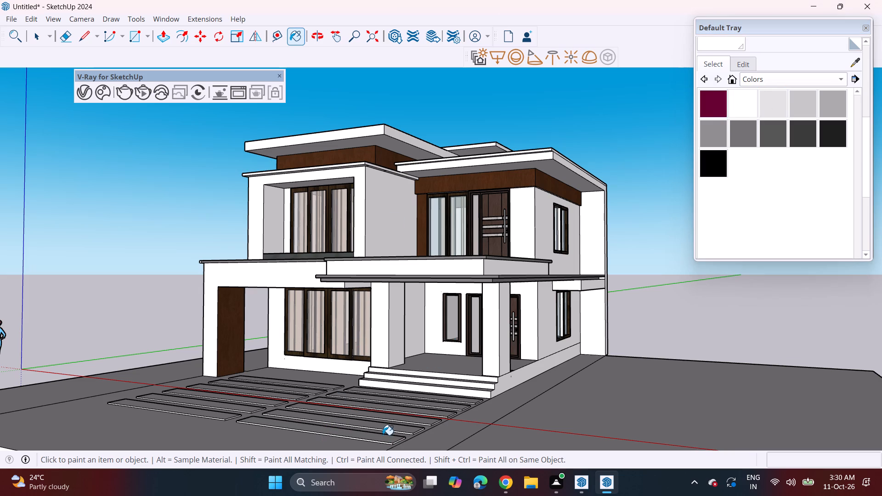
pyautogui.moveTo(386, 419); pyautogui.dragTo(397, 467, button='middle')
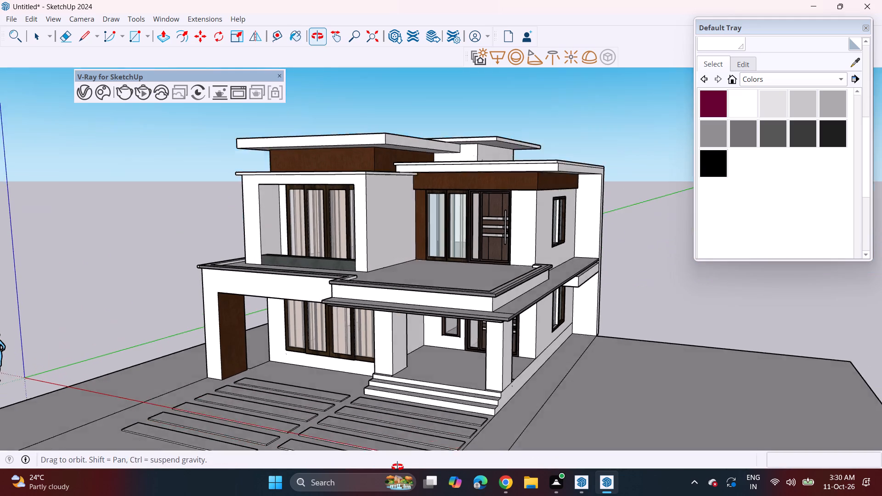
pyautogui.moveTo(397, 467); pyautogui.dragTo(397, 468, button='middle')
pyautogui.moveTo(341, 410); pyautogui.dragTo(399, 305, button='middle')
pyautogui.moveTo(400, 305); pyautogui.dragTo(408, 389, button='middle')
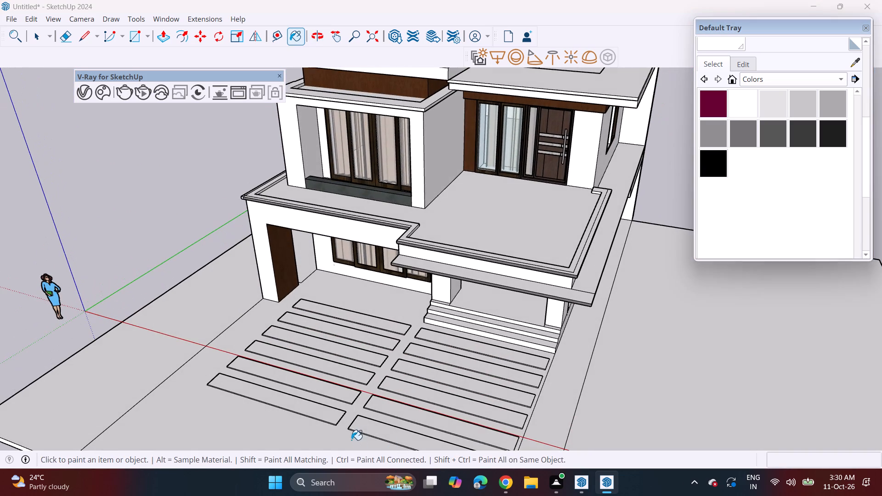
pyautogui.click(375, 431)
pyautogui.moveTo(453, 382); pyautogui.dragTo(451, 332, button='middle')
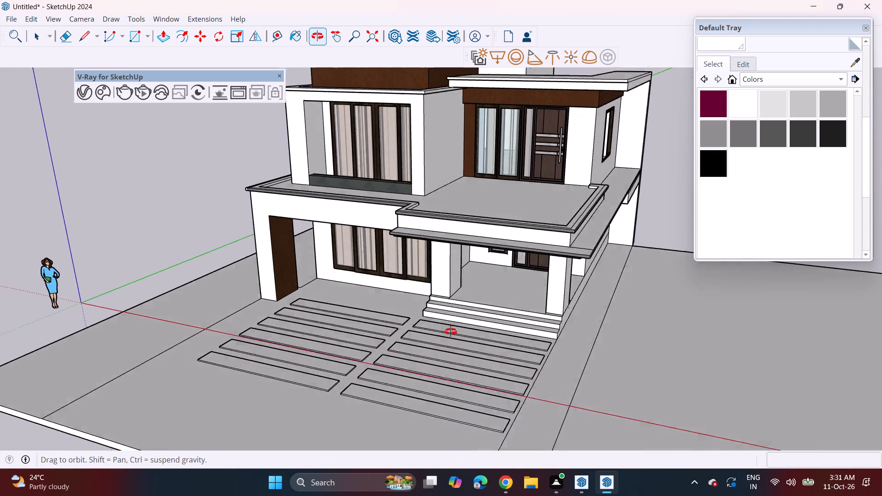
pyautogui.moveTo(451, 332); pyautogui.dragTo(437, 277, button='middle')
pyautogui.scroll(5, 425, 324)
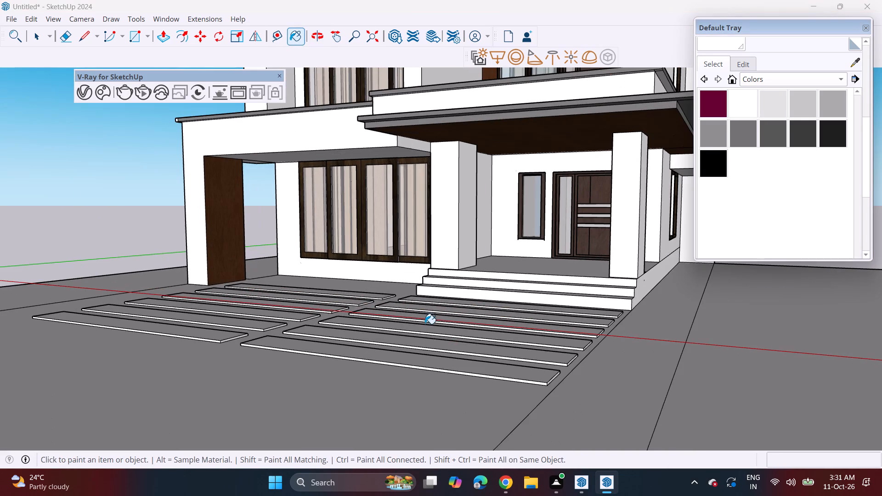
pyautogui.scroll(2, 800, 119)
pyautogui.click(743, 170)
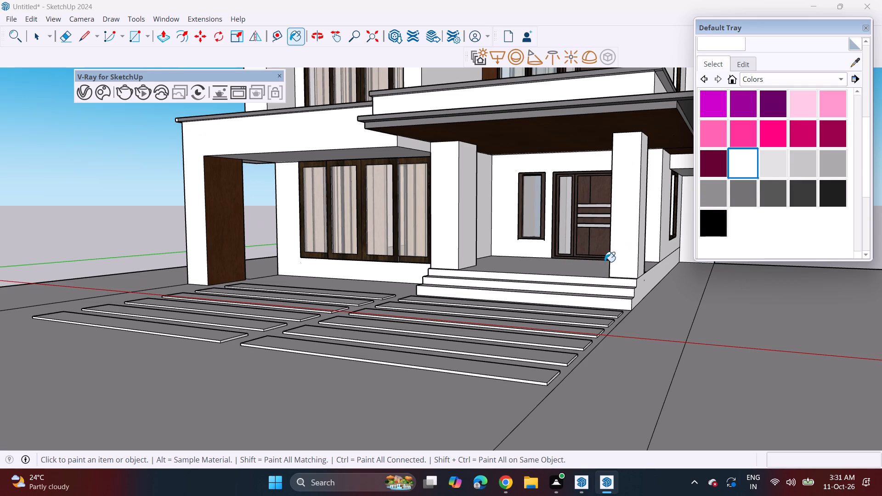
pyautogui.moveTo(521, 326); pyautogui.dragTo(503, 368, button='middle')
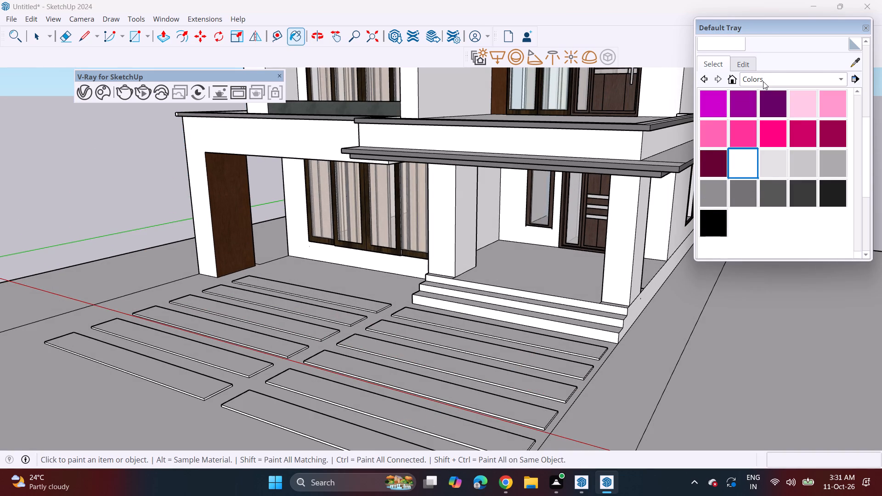
# Paint the third paving strip from the front, in the row leading to the entrance steps, with Carrera Marble from the Stone collection.
pyautogui.click(763, 81)
pyautogui.click(758, 141)
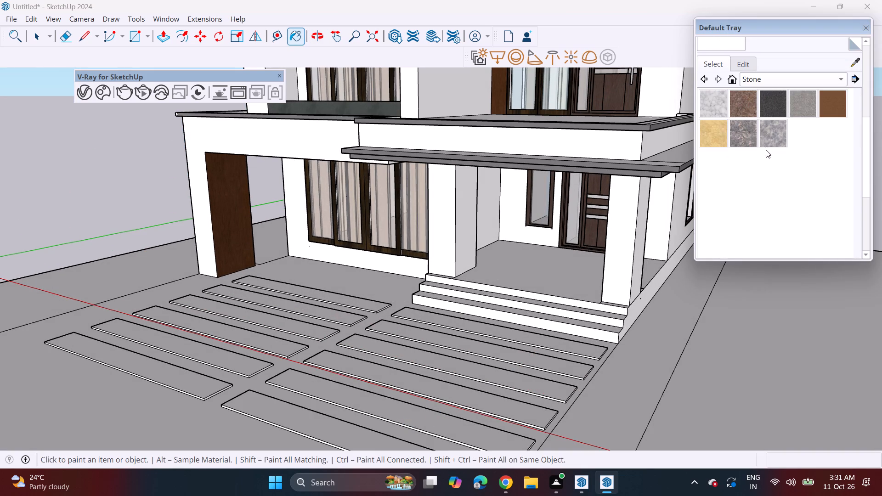
pyautogui.click(715, 110)
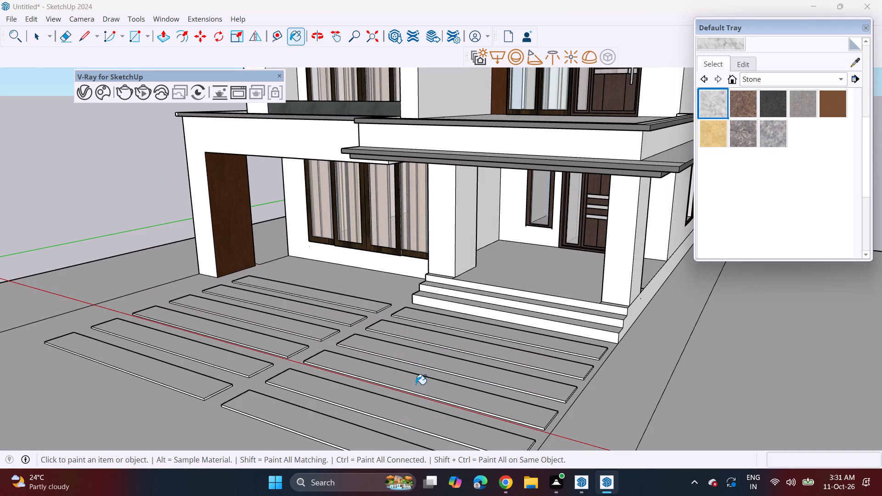
pyautogui.click(416, 384)
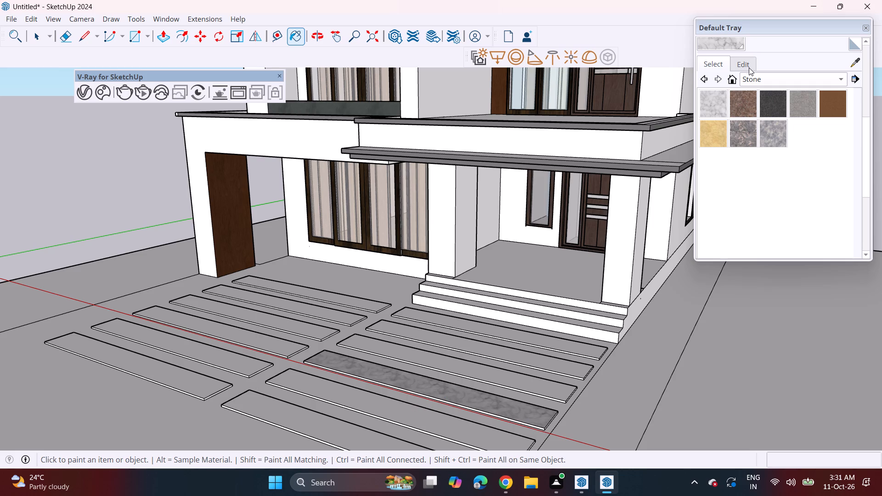
# Lighten the Carrera Marble material's colour to full brightness.
pyautogui.click(749, 68)
pyautogui.moveTo(764, 124); pyautogui.dragTo(765, 107)
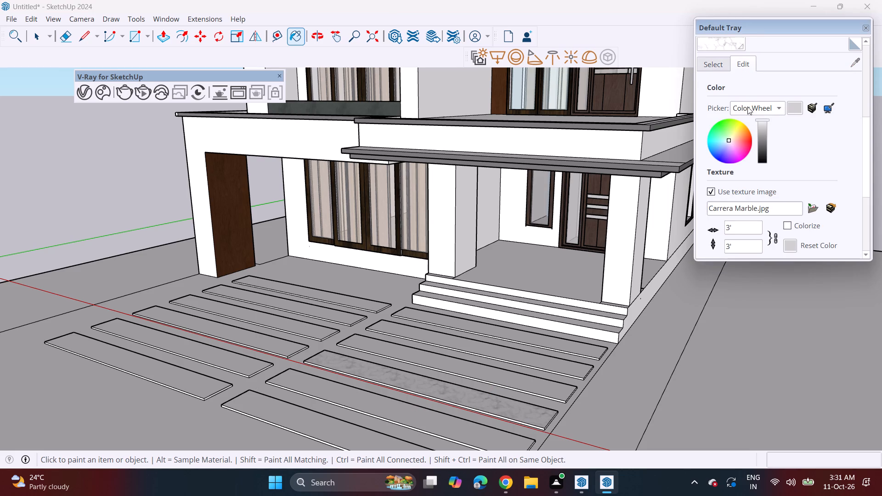
pyautogui.click(718, 66)
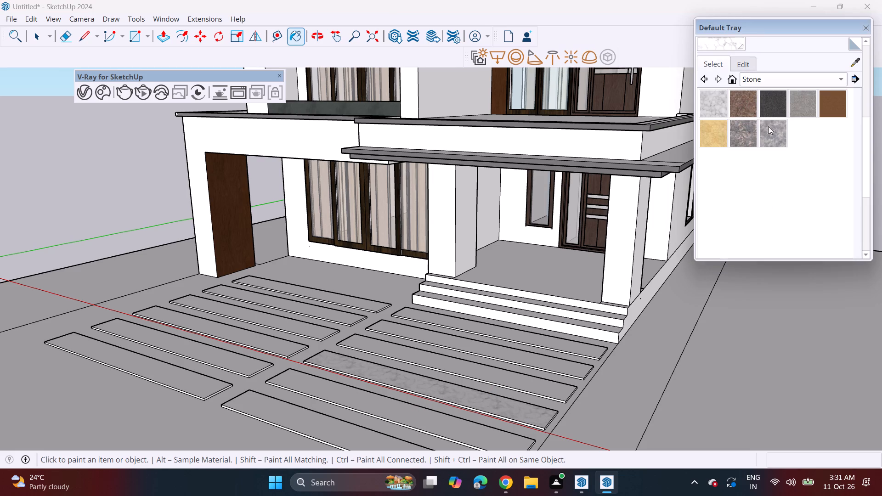
pyautogui.click(737, 63)
pyautogui.moveTo(759, 122); pyautogui.dragTo(774, 90)
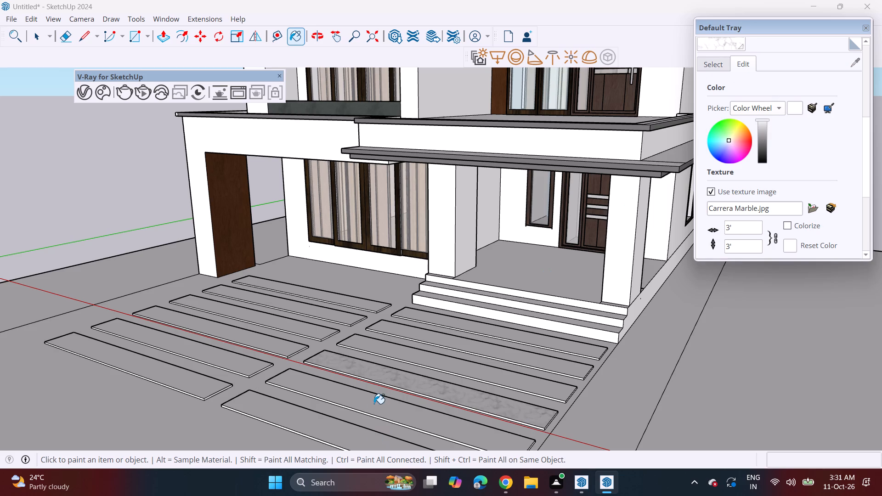
# Paint the remaining driveway paving strips in both rows with the lightened Carrera Marble.
pyautogui.click(374, 402)
pyautogui.click(345, 433)
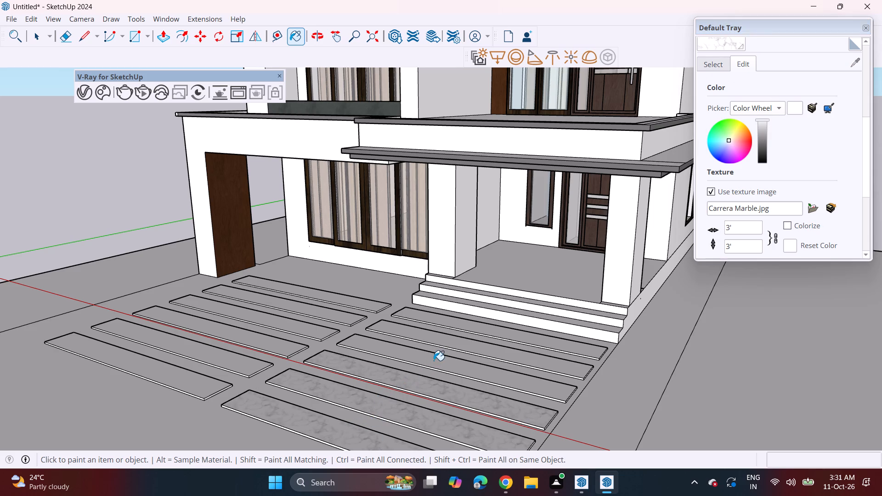
pyautogui.moveTo(434, 361); pyautogui.dragTo(438, 359)
pyautogui.click(459, 343)
pyautogui.click(470, 326)
pyautogui.moveTo(444, 344); pyautogui.dragTo(441, 337, button='middle')
pyautogui.moveTo(438, 338); pyautogui.dragTo(431, 348, button='middle')
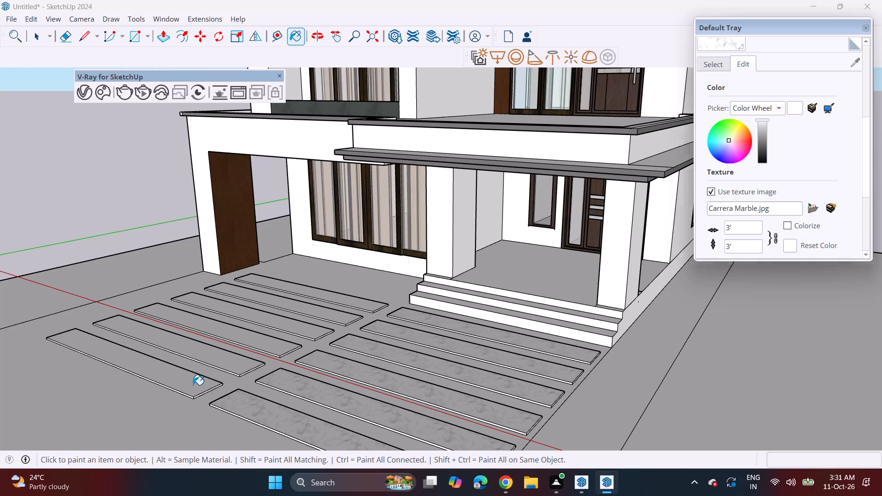
pyautogui.click(193, 385)
pyautogui.click(224, 360)
pyautogui.click(257, 341)
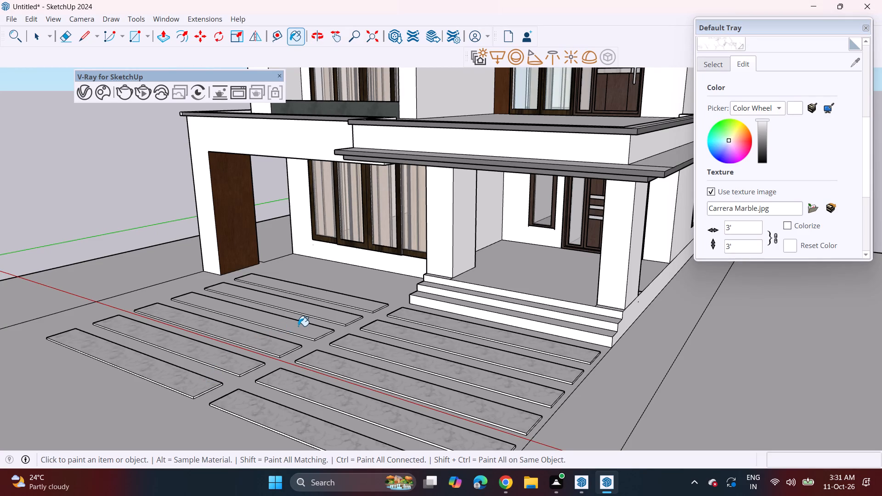
pyautogui.click(298, 326)
pyautogui.moveTo(324, 316); pyautogui.dragTo(330, 315)
pyautogui.click(349, 300)
# Paint the front and side faces of both entrance porch columns with the dark brown-grey Stone_Marble texture from the Stone collection.
pyautogui.scroll(-2, 399, 328)
pyautogui.moveTo(427, 357); pyautogui.dragTo(432, 333, button='middle')
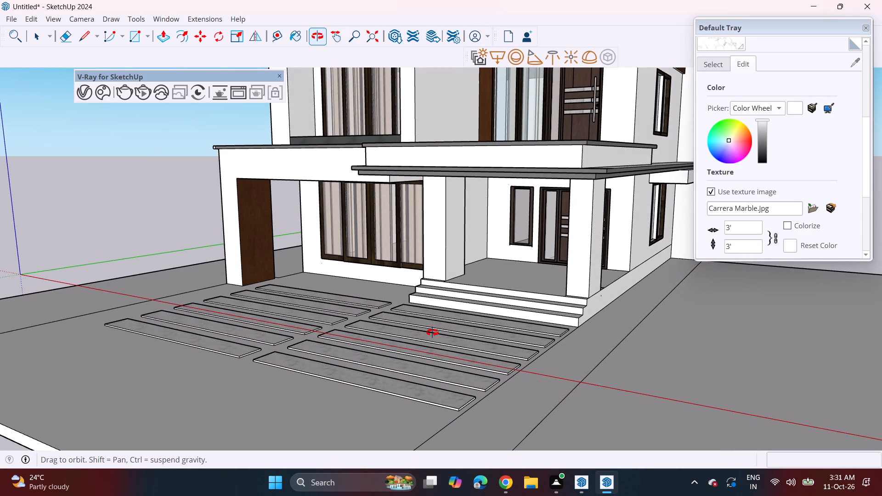
pyautogui.moveTo(432, 333); pyautogui.dragTo(433, 332, button='middle')
pyautogui.moveTo(700, 67); pyautogui.dragTo(712, 64)
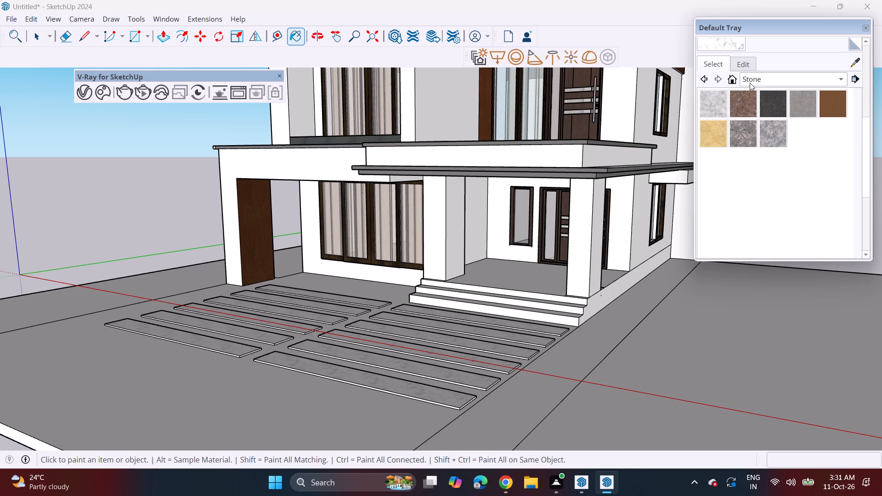
pyautogui.click(740, 128)
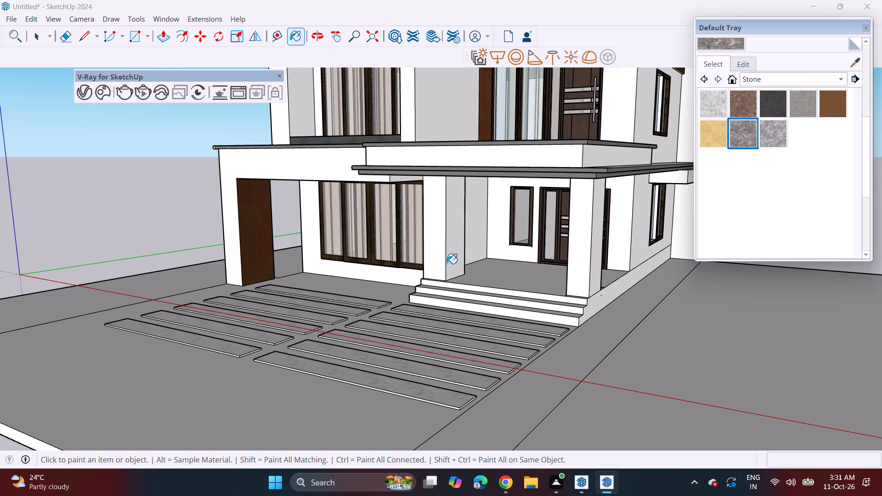
pyautogui.click(429, 242)
pyautogui.click(460, 236)
pyautogui.click(583, 246)
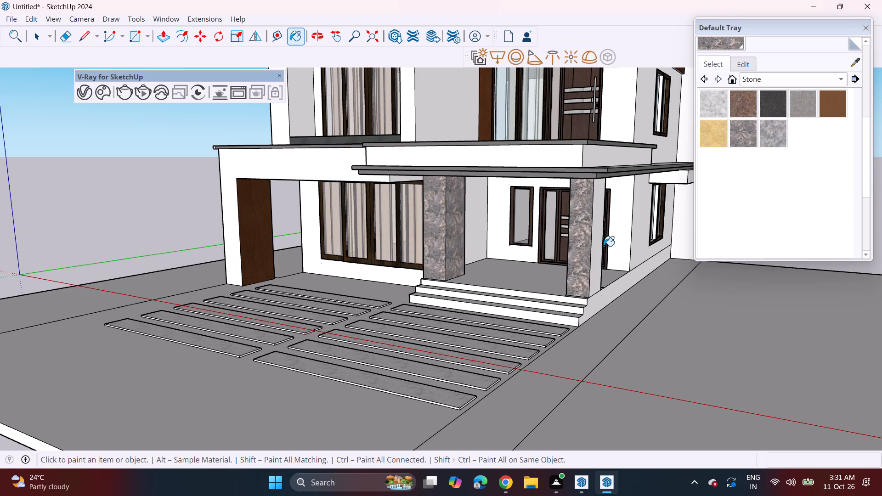
pyautogui.click(599, 248)
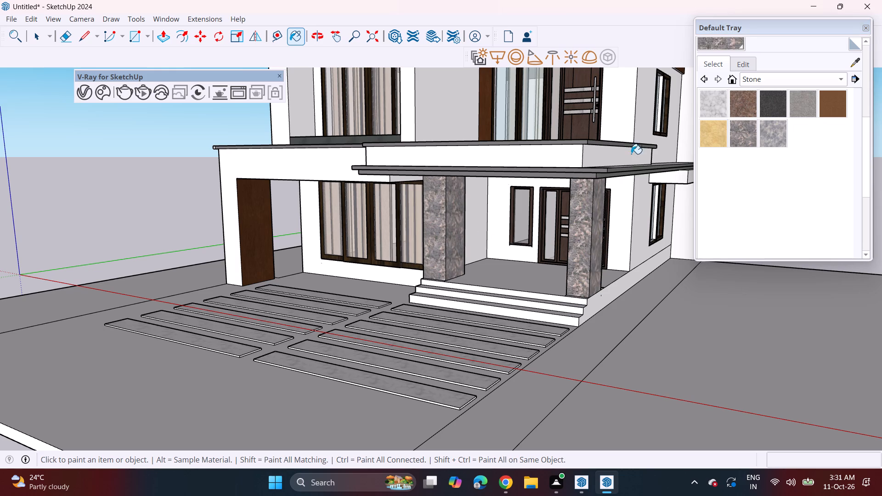
# Adjust the brightness of the porch columns' marble material to make it slightly lighter.
pyautogui.click(746, 64)
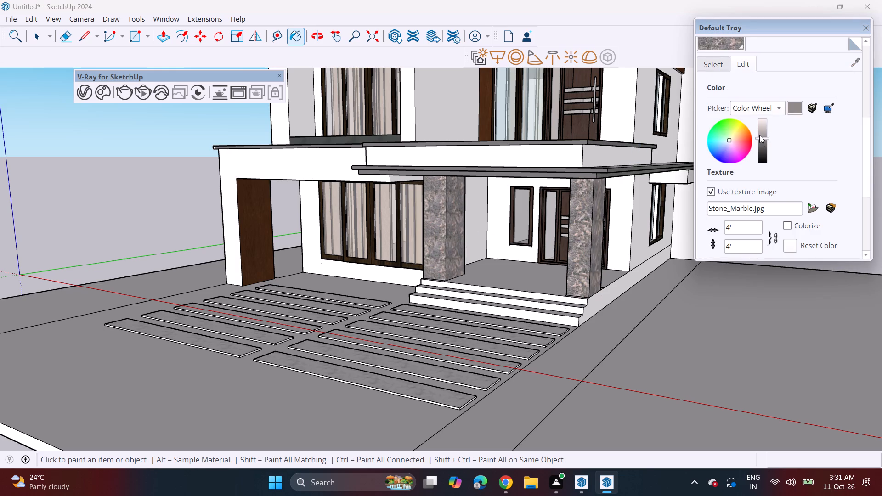
pyautogui.click(759, 135)
pyautogui.click(763, 141)
pyautogui.click(761, 135)
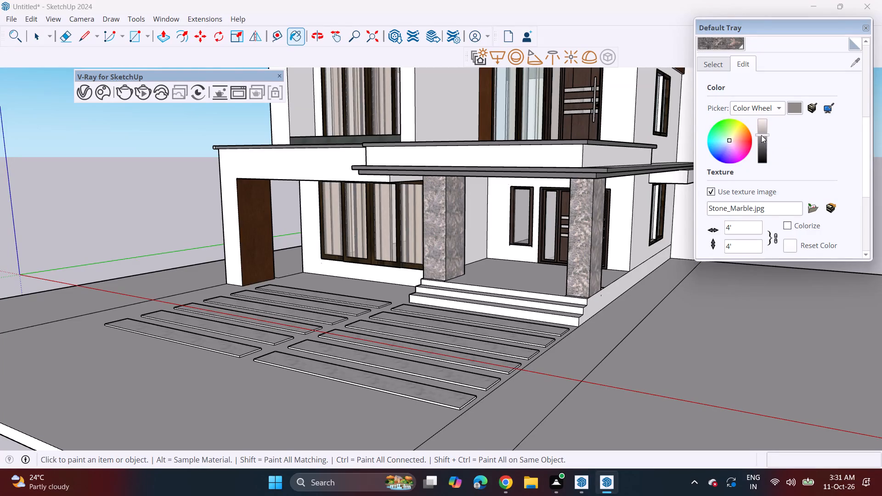
# Resize the porch columns' marble texture, trying widths of 2, 200 and 100 before setting the width to 50.
pyautogui.click(741, 224)
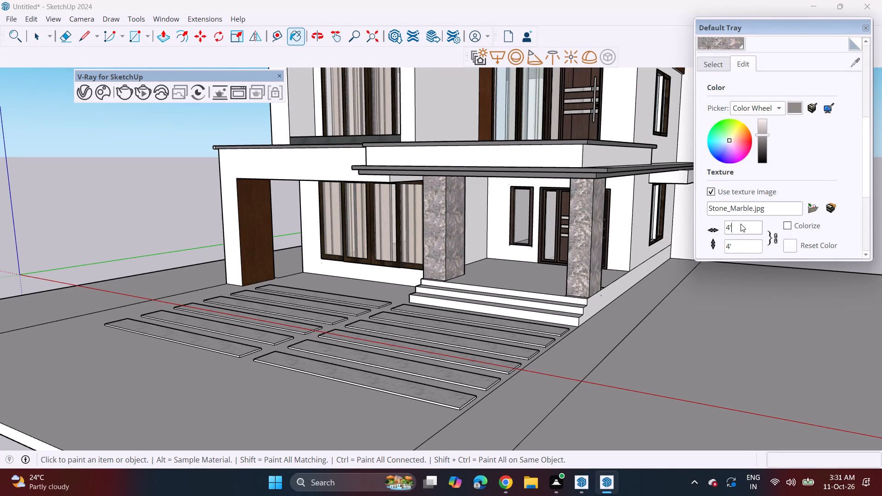
pyautogui.press('BackSpace')
pyautogui.press('BackSpace')
pyautogui.press('2')
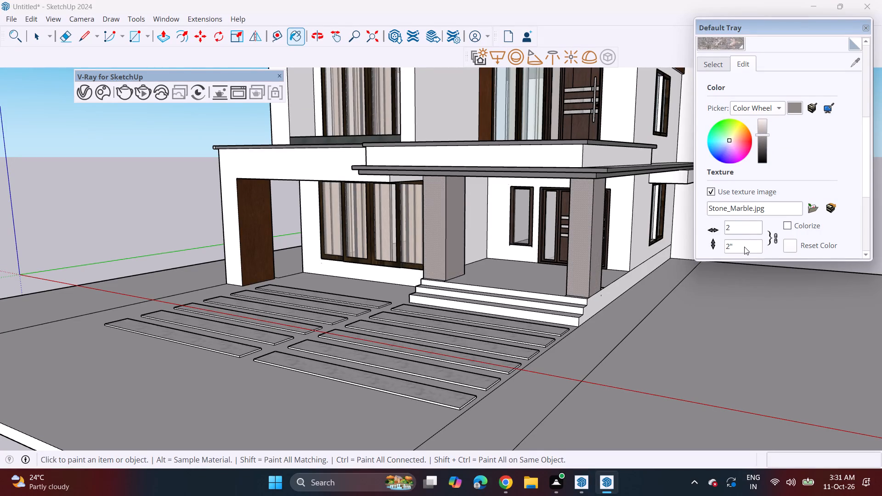
pyautogui.press('BackSpace')
pyautogui.write('200')
pyautogui.press('BackSpace')
pyautogui.press('BackSpace')
pyautogui.press('BackSpace')
pyautogui.write('100')
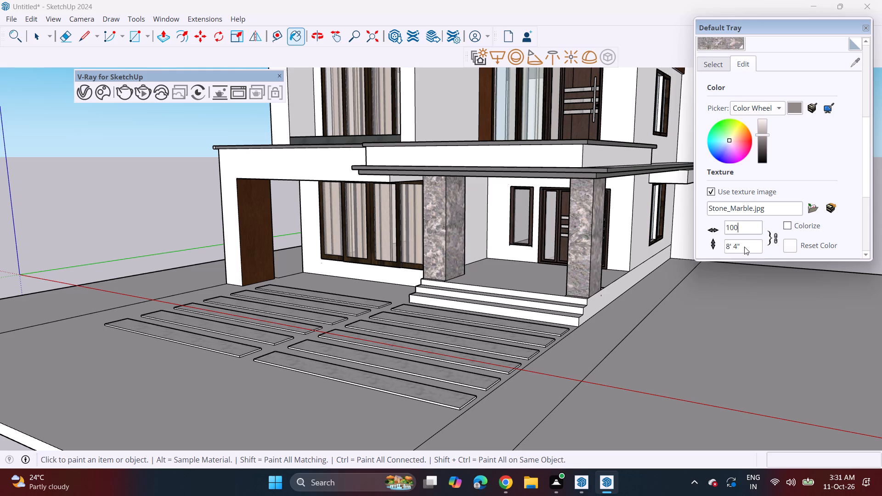
pyautogui.press('BackSpace')
pyautogui.press('BackSpace')
pyautogui.press('BackSpace')
pyautogui.write('50')
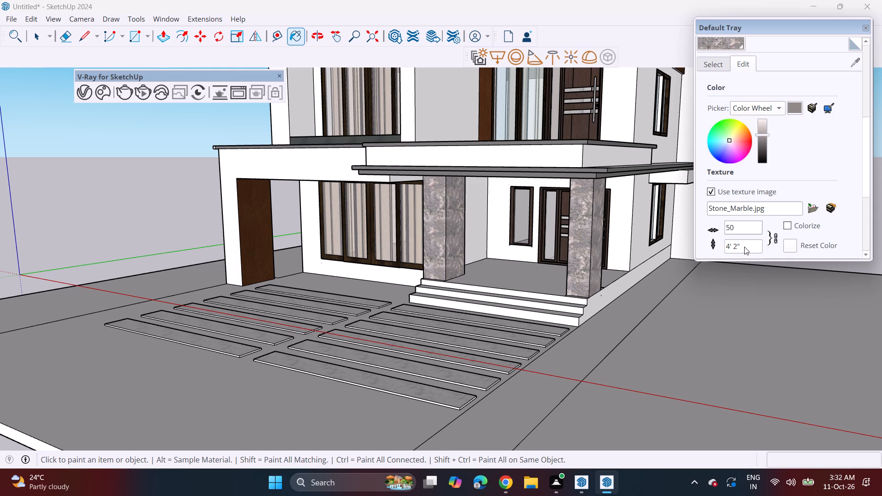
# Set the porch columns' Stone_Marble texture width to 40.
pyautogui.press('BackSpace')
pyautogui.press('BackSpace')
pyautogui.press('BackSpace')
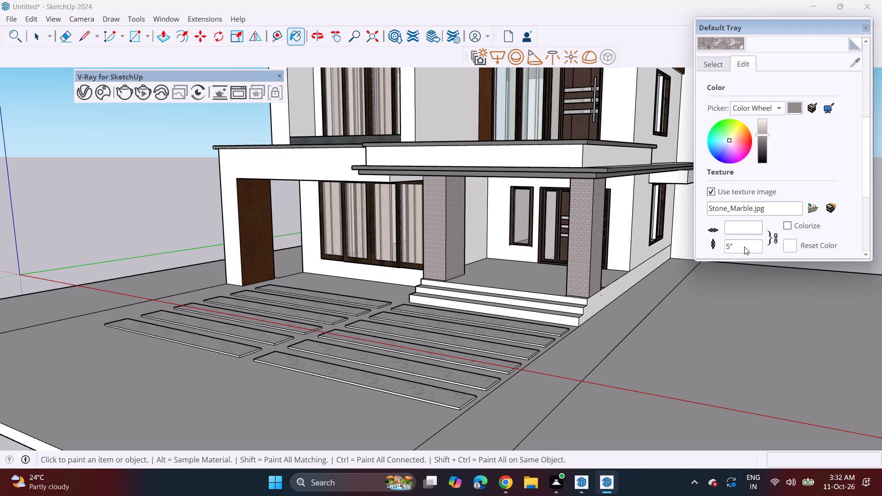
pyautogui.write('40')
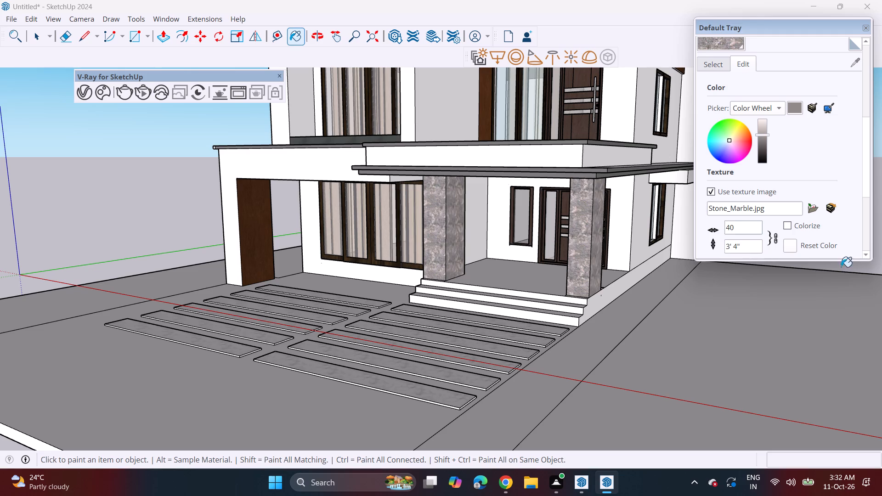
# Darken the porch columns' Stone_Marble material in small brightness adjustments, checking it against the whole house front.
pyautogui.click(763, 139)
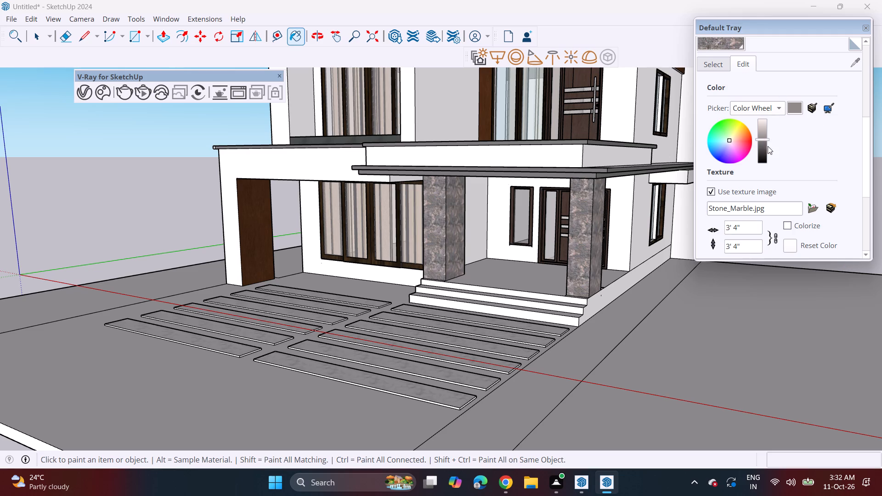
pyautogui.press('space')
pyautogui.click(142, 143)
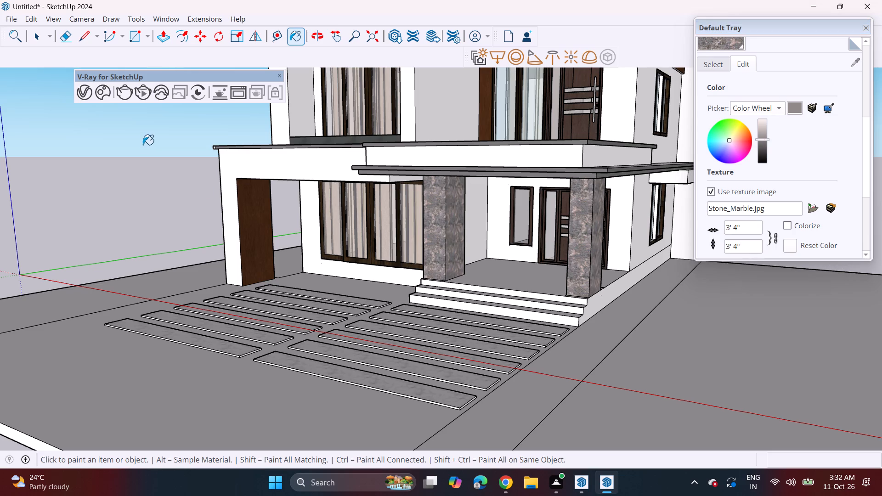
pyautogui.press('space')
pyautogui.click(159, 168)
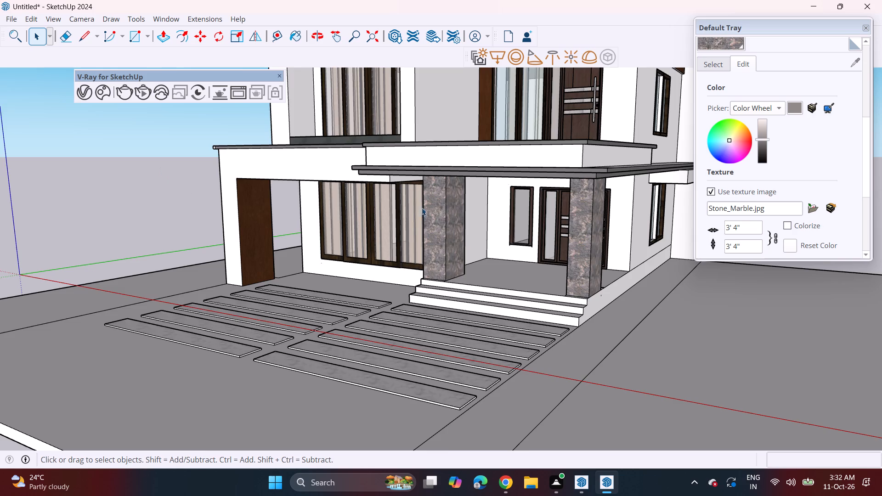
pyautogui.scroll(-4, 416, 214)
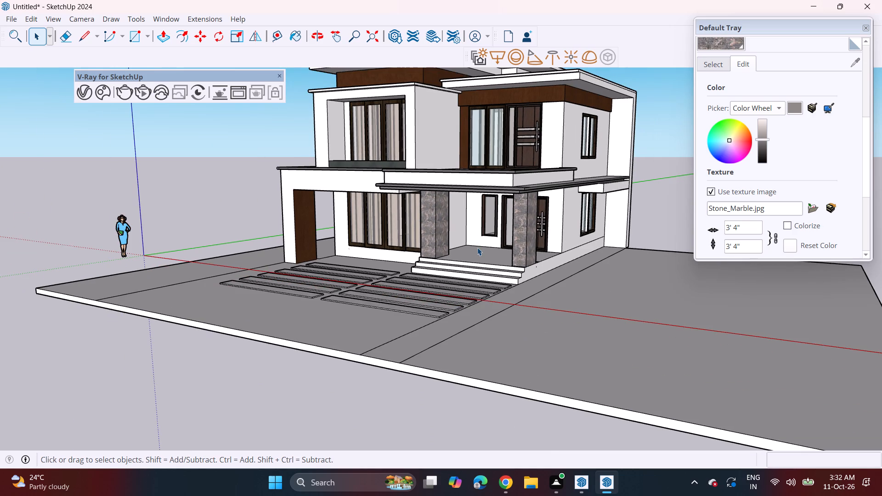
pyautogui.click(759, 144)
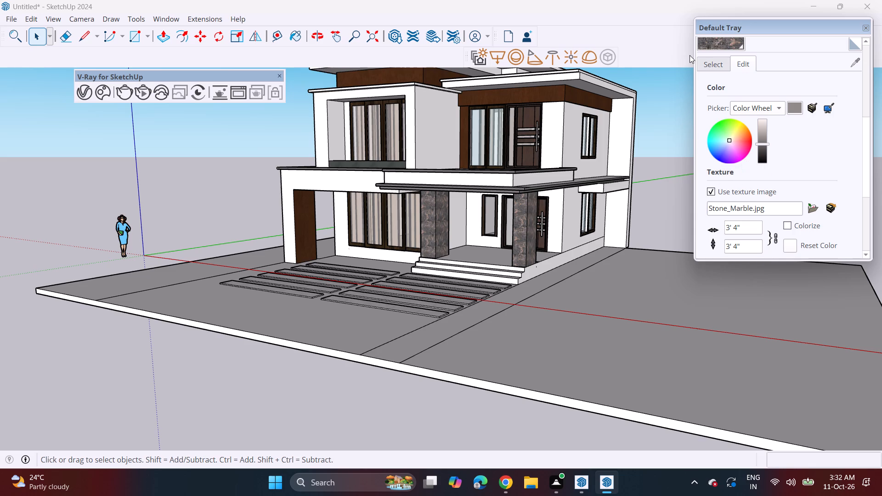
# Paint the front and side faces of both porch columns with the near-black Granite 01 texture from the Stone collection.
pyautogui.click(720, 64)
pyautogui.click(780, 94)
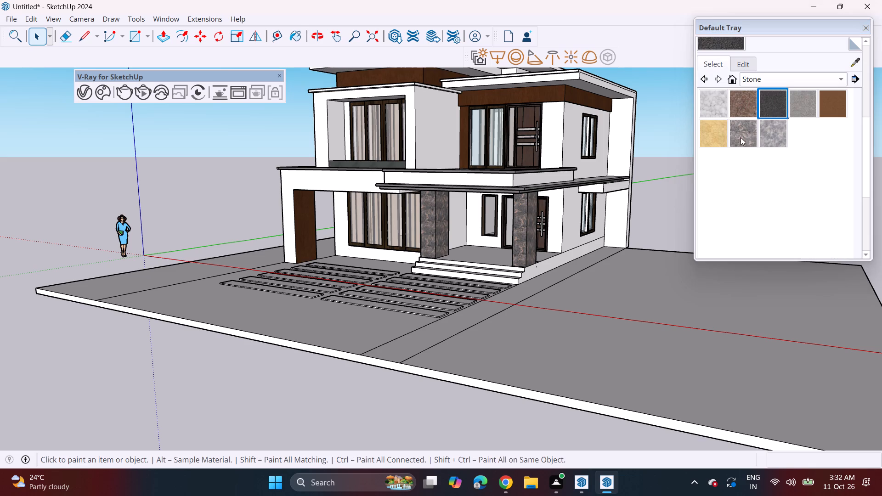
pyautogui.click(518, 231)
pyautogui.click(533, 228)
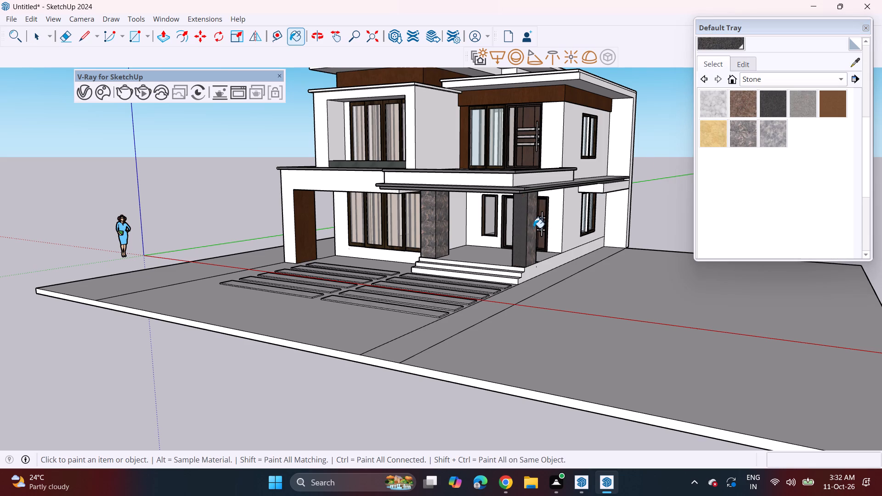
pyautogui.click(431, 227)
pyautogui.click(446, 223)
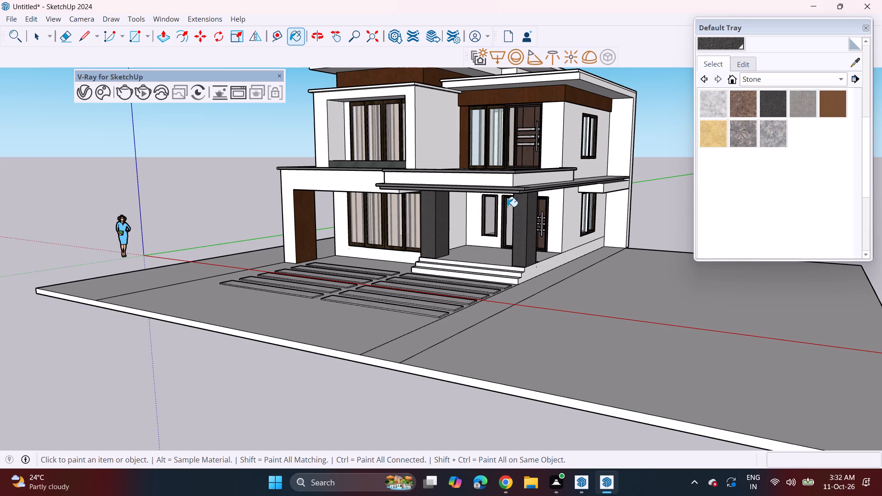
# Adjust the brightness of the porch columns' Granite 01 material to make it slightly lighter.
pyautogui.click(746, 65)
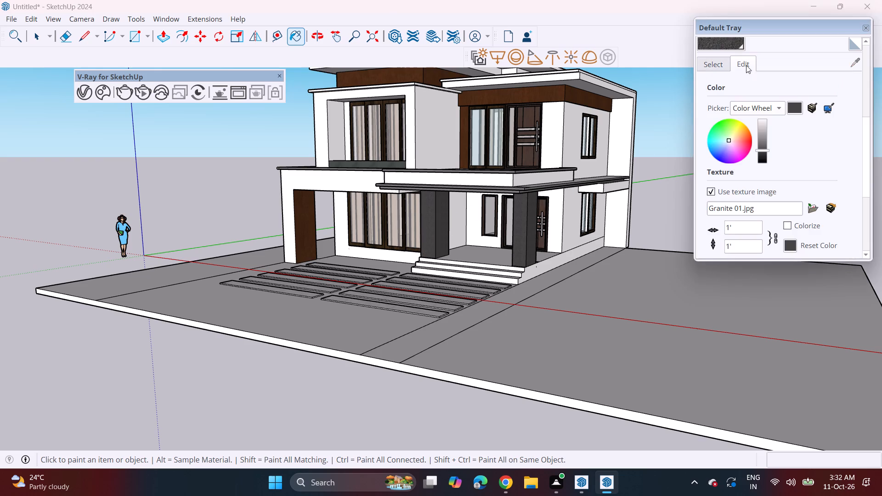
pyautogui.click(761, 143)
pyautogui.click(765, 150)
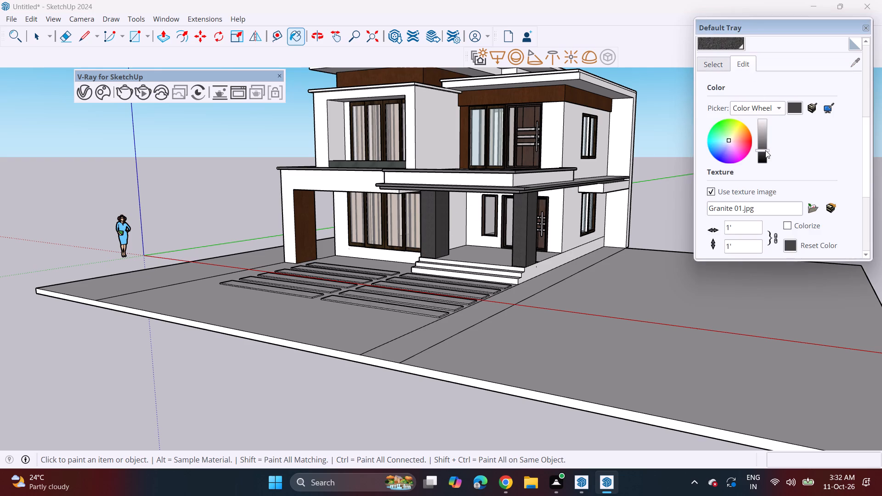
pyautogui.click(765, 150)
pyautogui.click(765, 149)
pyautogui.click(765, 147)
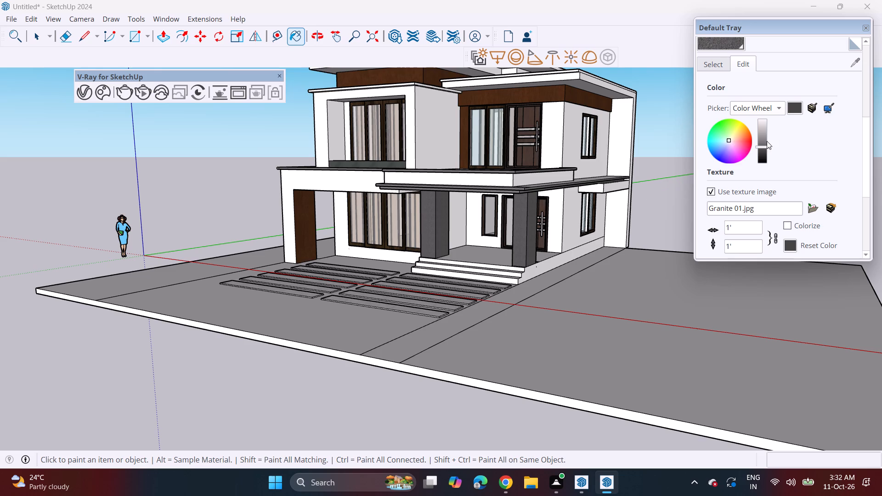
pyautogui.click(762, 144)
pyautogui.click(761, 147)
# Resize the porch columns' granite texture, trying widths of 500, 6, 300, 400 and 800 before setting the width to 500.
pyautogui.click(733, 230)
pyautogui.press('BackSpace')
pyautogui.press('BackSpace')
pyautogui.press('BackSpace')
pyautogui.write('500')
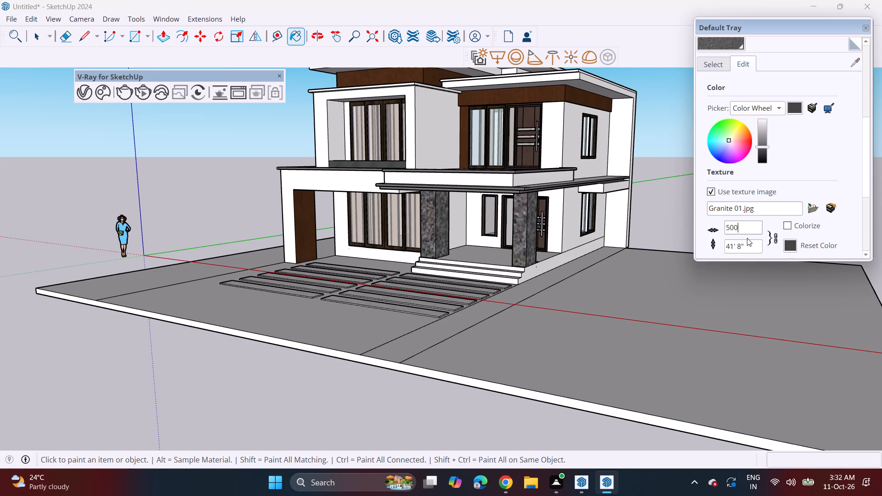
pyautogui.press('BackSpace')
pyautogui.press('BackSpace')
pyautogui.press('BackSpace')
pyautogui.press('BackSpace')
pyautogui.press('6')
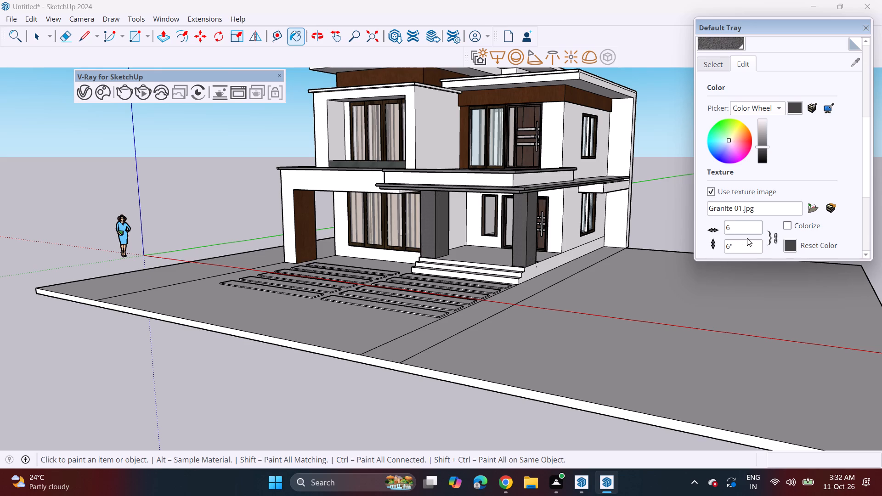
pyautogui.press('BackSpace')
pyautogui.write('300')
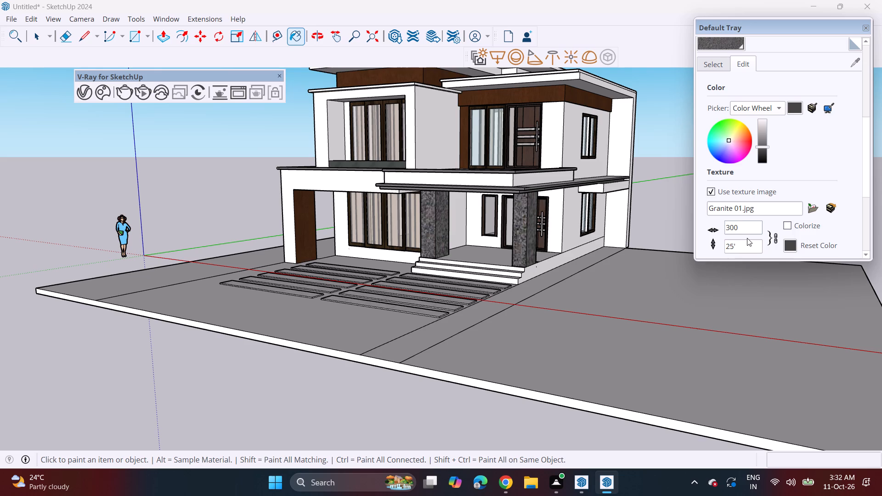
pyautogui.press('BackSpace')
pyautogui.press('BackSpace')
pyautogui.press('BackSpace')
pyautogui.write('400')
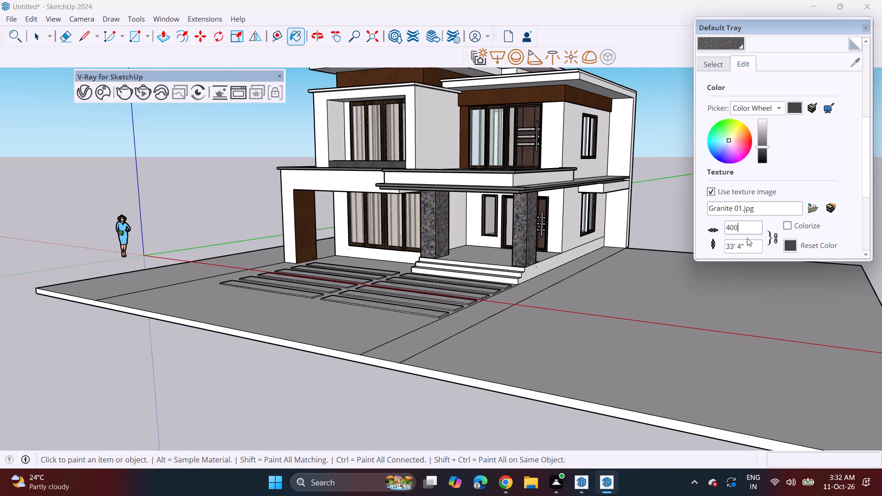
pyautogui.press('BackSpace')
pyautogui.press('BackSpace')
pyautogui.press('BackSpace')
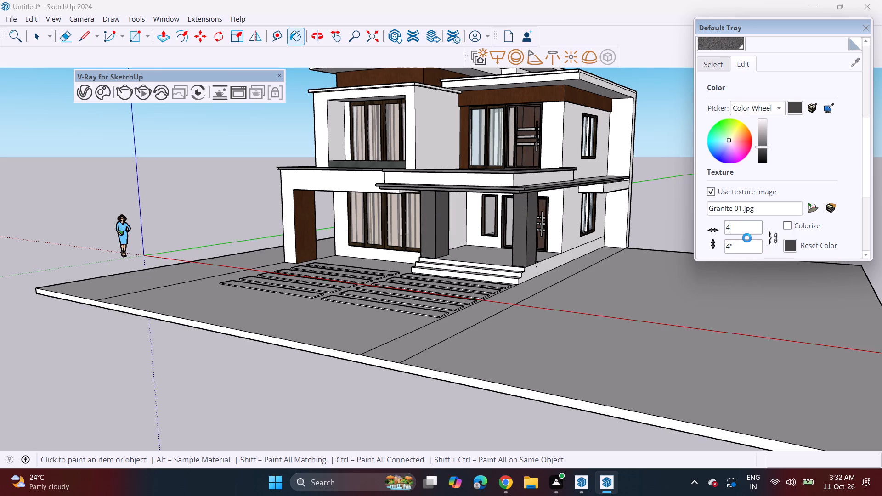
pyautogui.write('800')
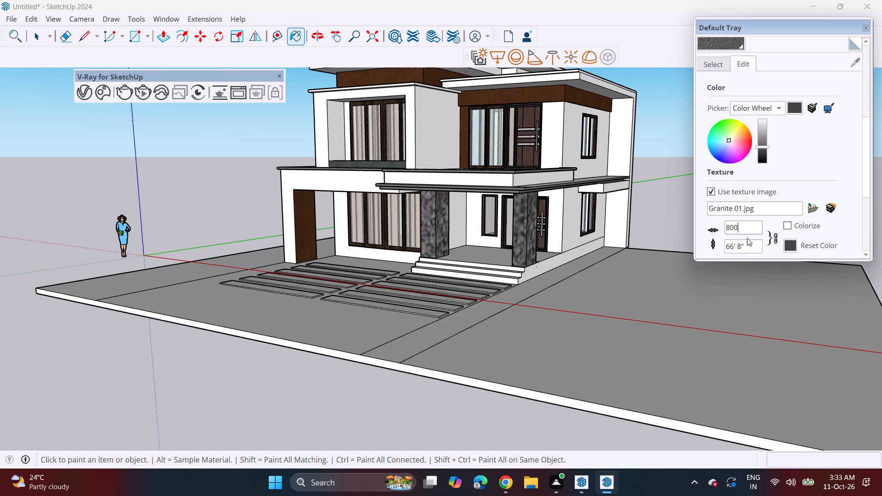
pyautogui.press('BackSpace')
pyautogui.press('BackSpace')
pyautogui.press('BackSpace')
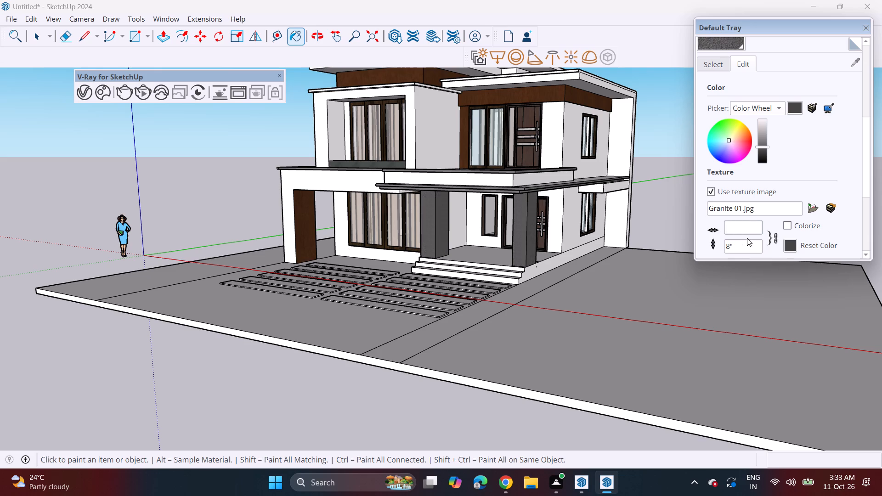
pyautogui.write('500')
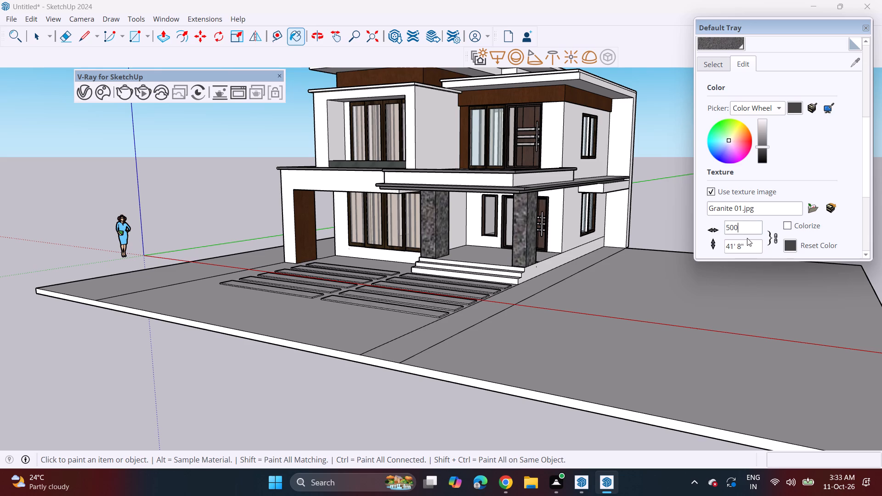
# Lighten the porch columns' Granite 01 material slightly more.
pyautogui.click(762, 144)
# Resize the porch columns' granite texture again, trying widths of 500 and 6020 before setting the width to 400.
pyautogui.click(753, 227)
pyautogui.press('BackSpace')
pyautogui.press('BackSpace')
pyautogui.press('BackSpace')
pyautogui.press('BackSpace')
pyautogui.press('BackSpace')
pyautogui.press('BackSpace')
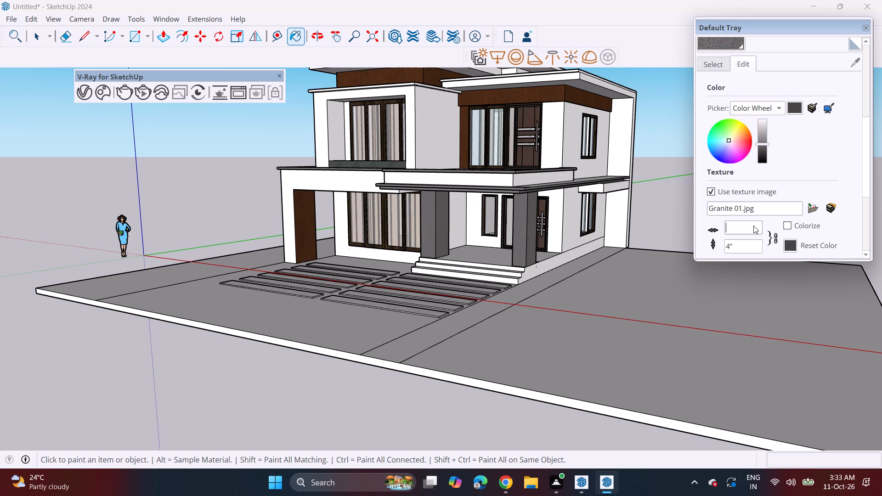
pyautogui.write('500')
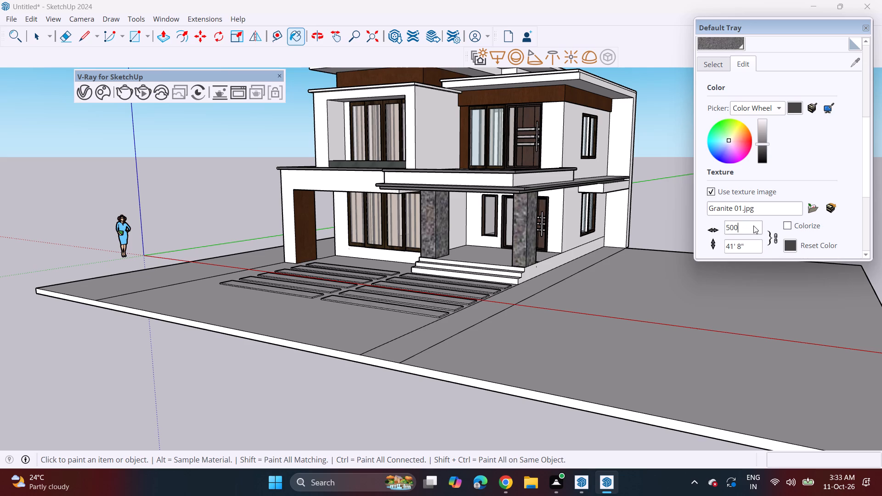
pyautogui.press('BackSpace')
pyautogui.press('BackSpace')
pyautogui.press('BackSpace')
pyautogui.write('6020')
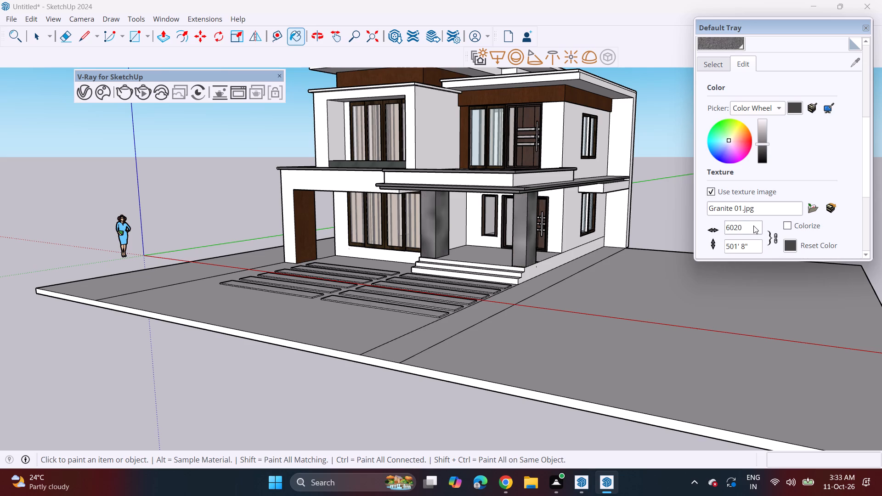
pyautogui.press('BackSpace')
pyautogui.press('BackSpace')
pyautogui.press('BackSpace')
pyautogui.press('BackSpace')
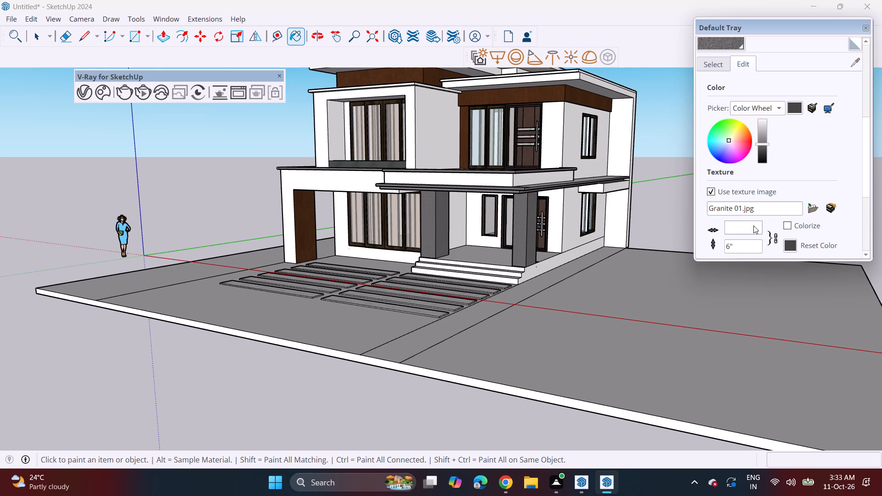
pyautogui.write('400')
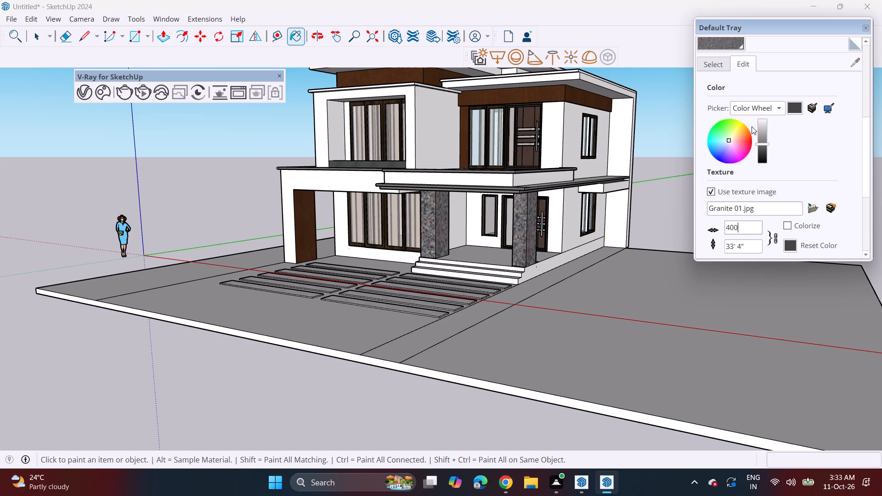
# Paint the front and side faces of both porch columns with the plain mid-grey stone texture from the Stone collection.
pyautogui.click(718, 66)
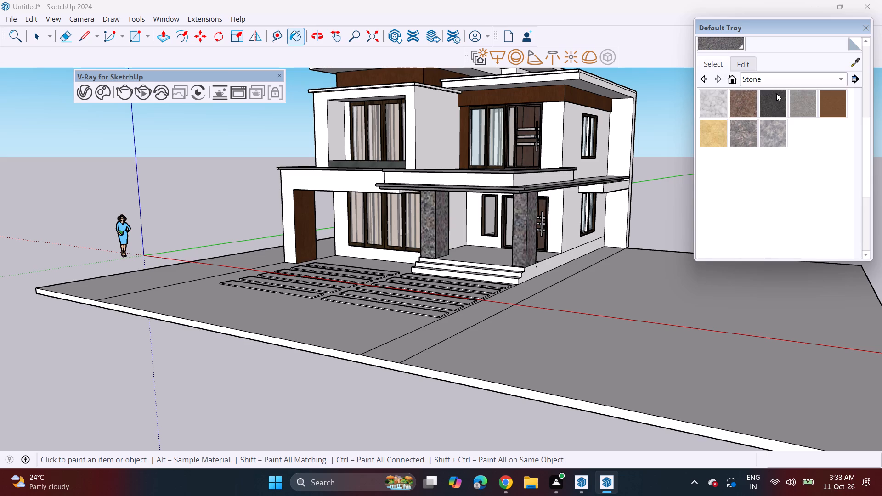
pyautogui.click(811, 107)
pyautogui.click(514, 240)
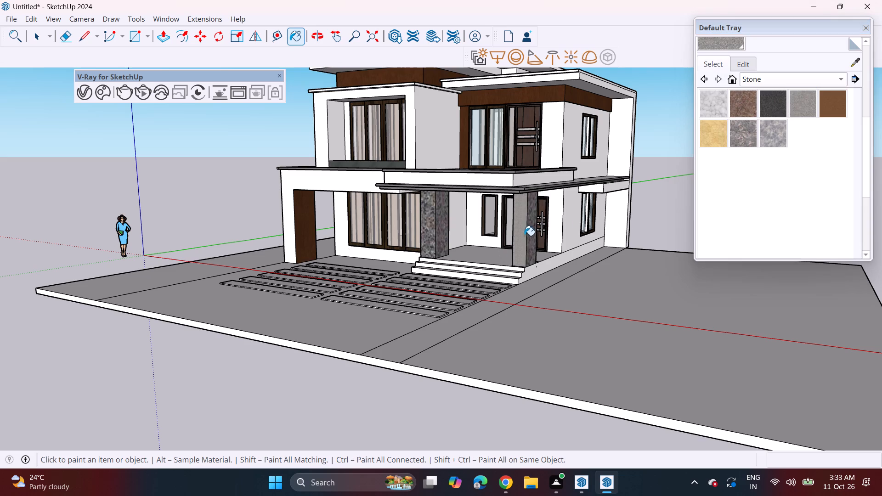
pyautogui.click(527, 233)
pyautogui.click(535, 234)
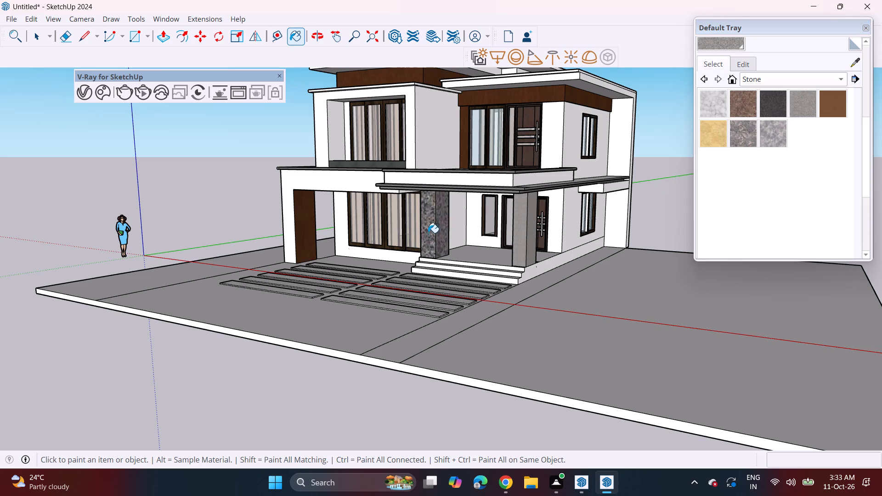
pyautogui.click(428, 233)
pyautogui.click(445, 233)
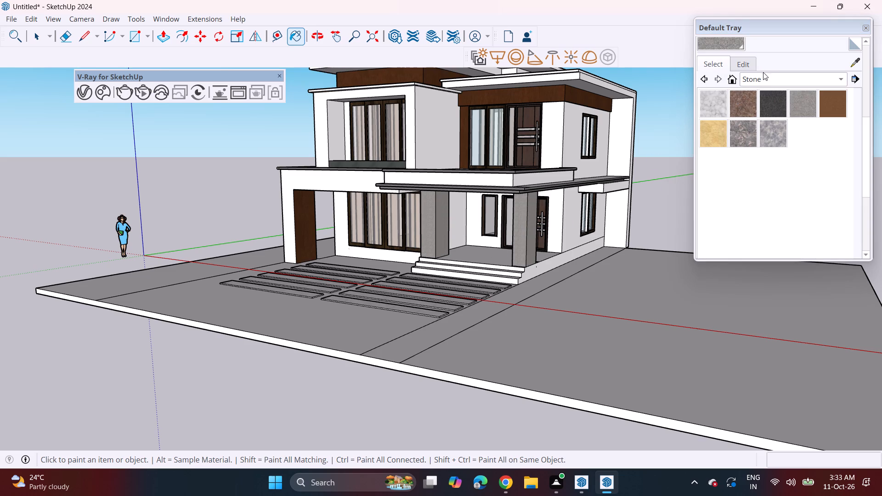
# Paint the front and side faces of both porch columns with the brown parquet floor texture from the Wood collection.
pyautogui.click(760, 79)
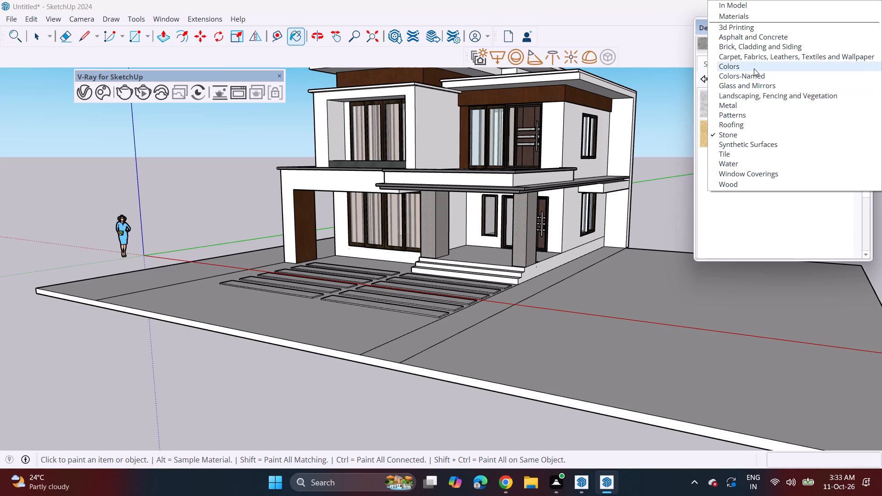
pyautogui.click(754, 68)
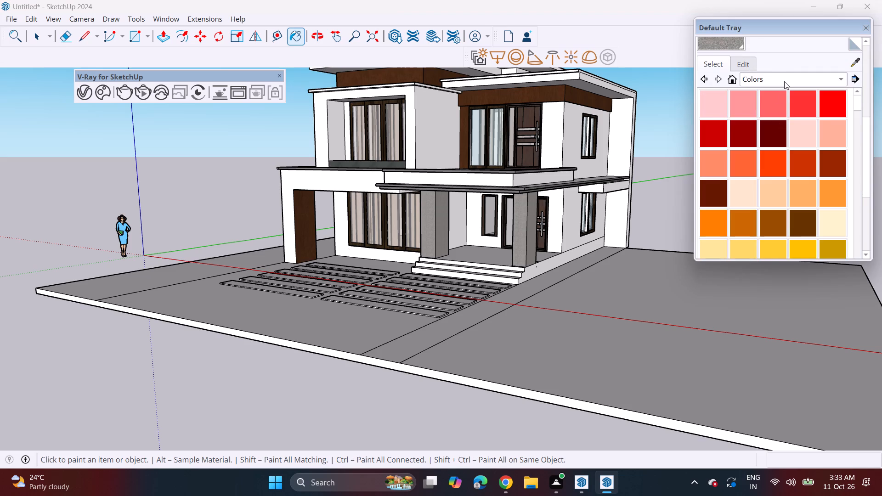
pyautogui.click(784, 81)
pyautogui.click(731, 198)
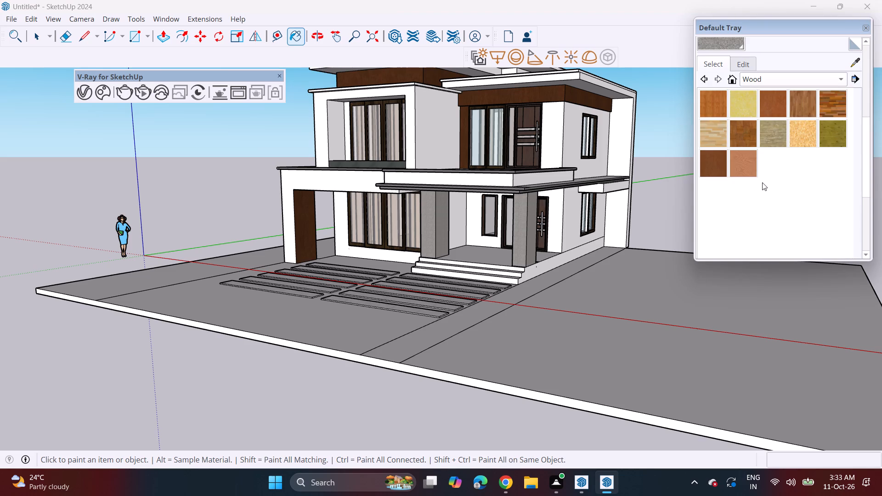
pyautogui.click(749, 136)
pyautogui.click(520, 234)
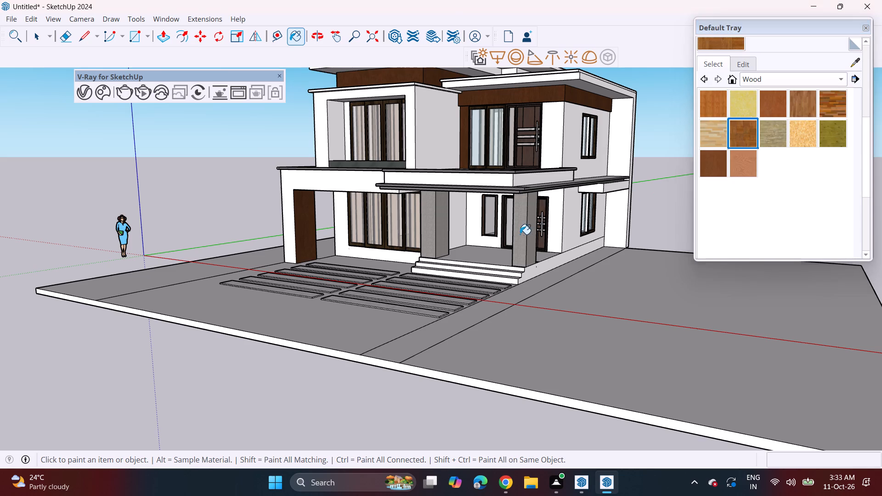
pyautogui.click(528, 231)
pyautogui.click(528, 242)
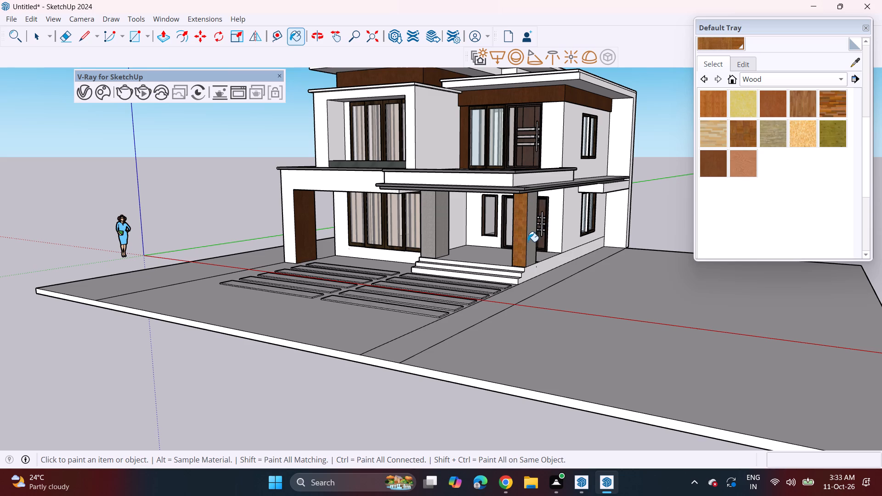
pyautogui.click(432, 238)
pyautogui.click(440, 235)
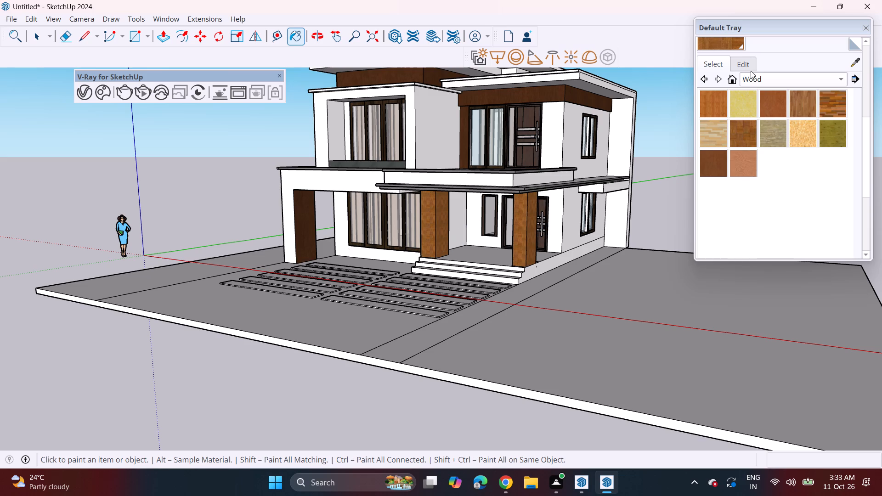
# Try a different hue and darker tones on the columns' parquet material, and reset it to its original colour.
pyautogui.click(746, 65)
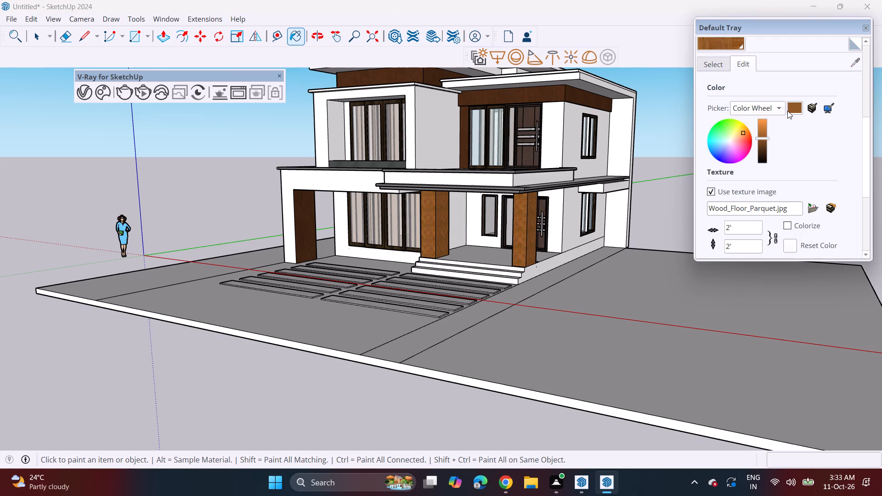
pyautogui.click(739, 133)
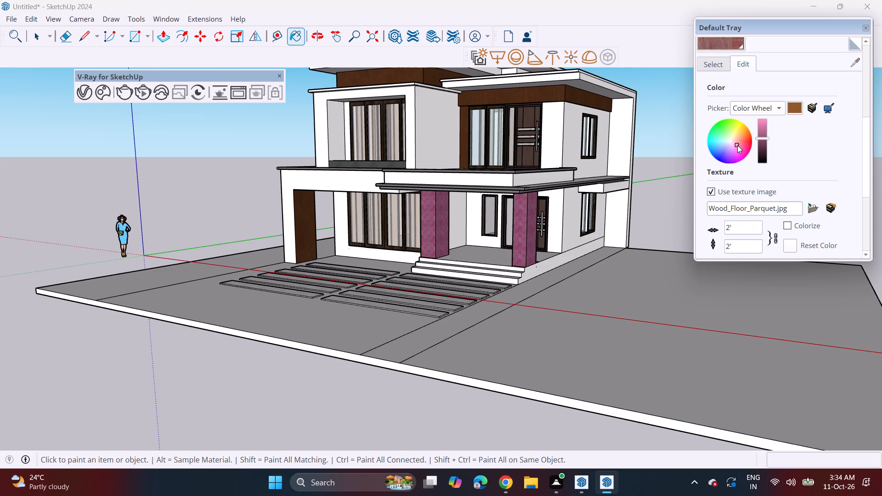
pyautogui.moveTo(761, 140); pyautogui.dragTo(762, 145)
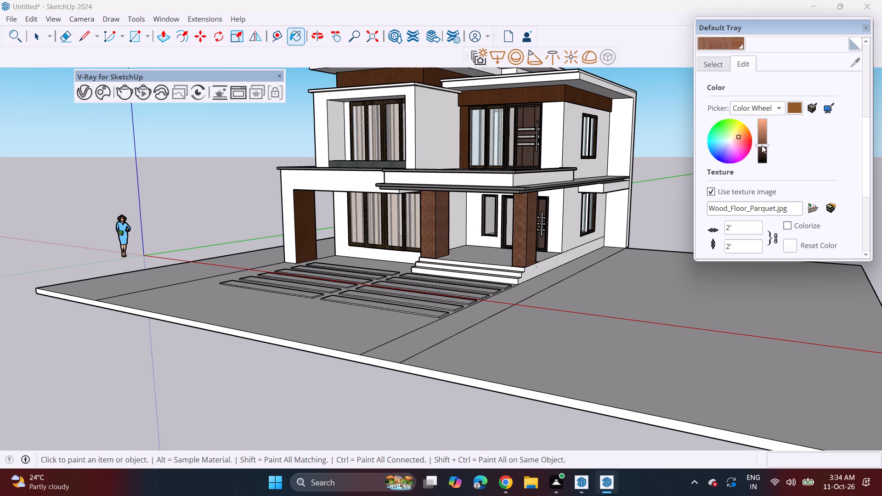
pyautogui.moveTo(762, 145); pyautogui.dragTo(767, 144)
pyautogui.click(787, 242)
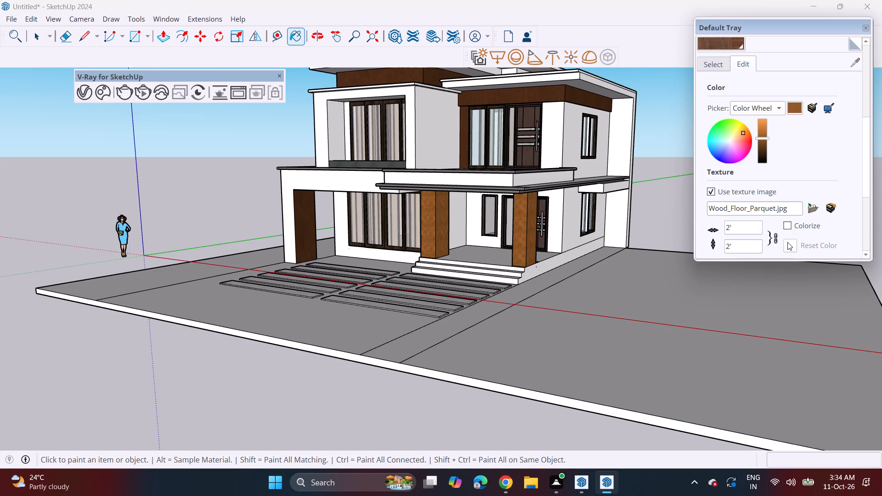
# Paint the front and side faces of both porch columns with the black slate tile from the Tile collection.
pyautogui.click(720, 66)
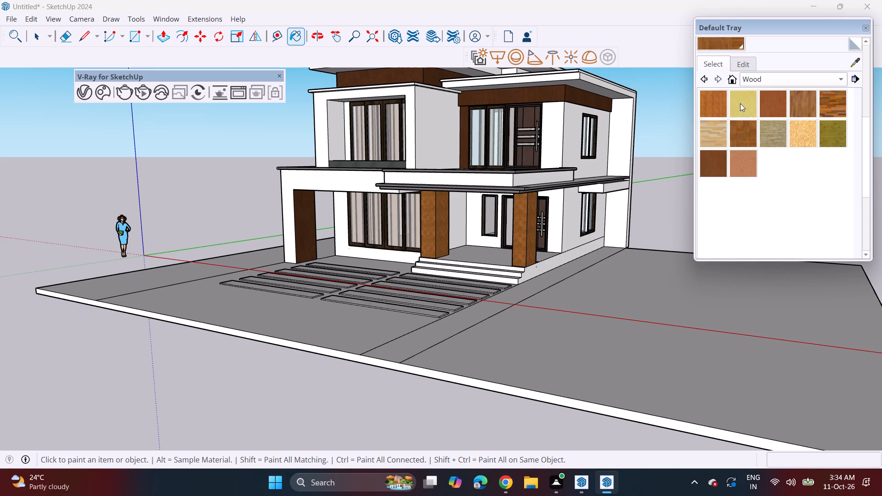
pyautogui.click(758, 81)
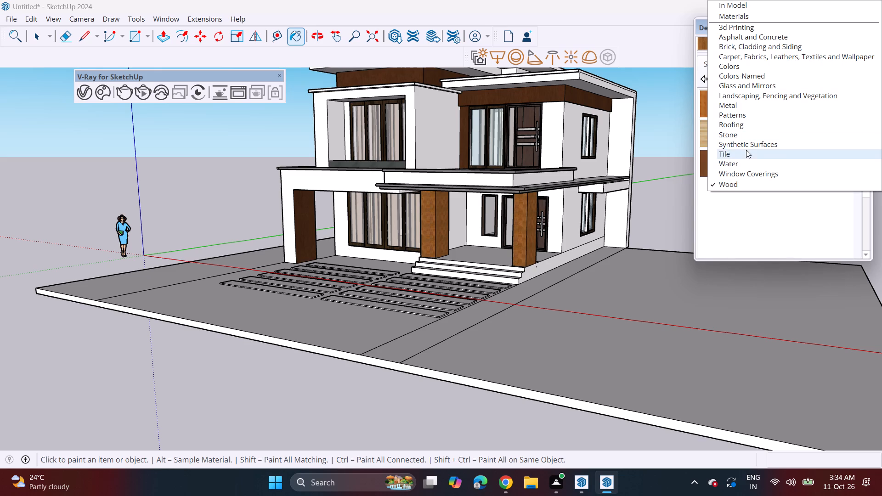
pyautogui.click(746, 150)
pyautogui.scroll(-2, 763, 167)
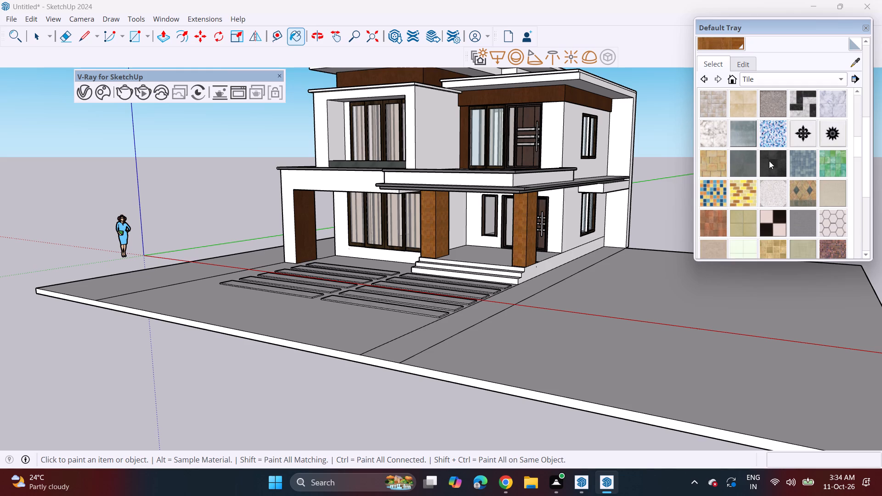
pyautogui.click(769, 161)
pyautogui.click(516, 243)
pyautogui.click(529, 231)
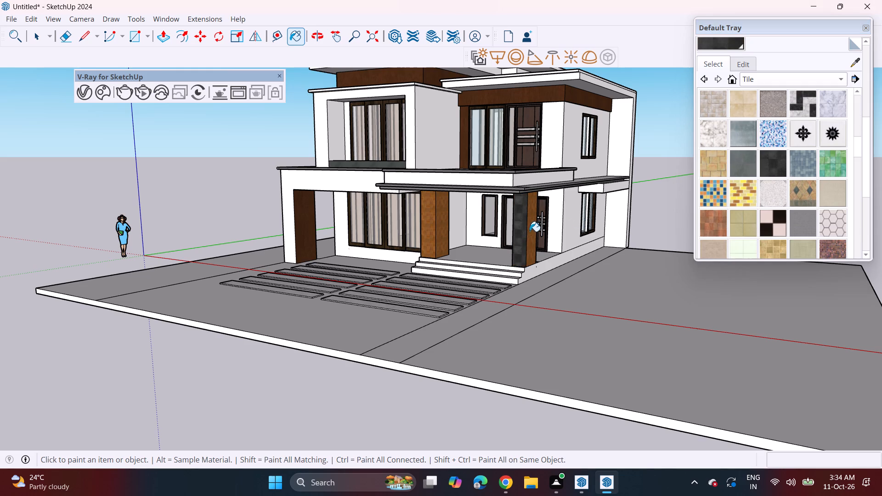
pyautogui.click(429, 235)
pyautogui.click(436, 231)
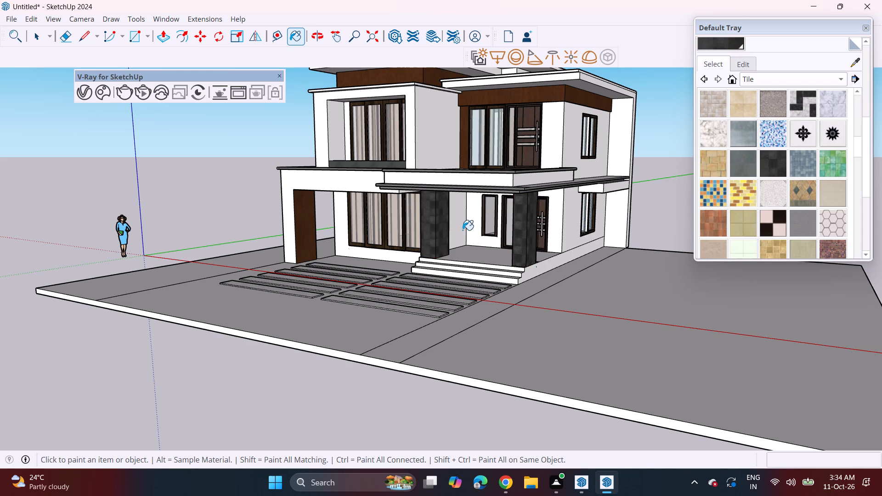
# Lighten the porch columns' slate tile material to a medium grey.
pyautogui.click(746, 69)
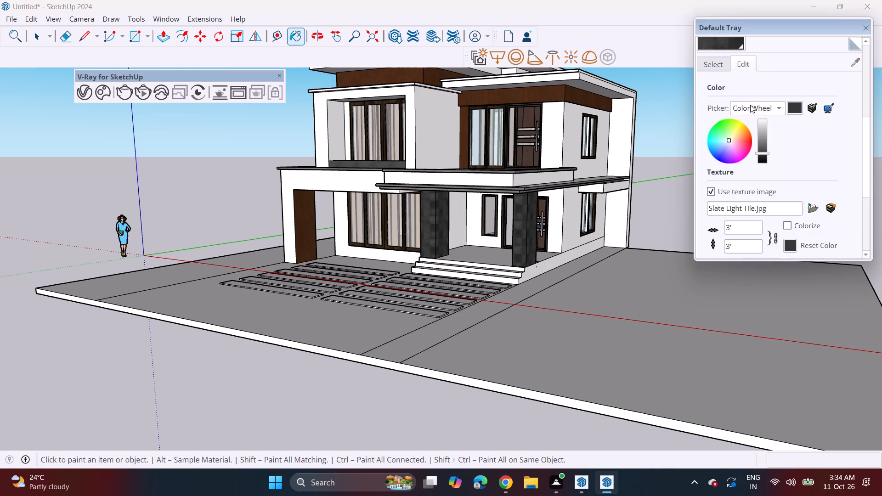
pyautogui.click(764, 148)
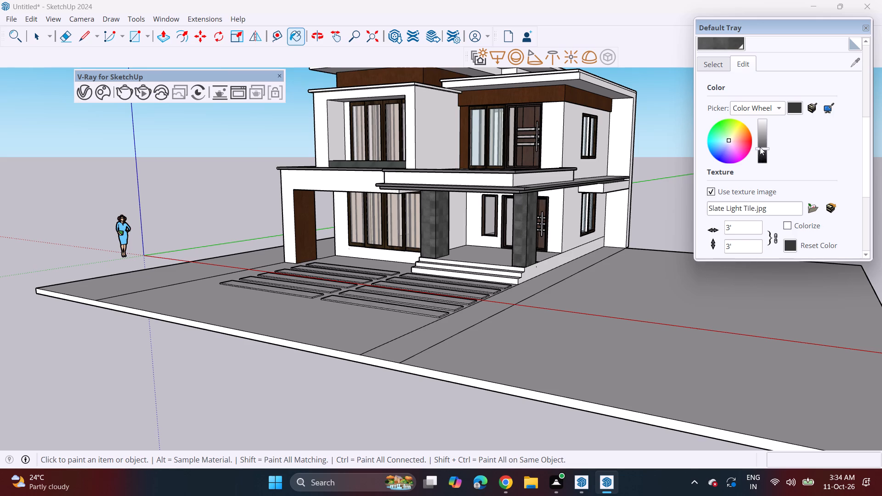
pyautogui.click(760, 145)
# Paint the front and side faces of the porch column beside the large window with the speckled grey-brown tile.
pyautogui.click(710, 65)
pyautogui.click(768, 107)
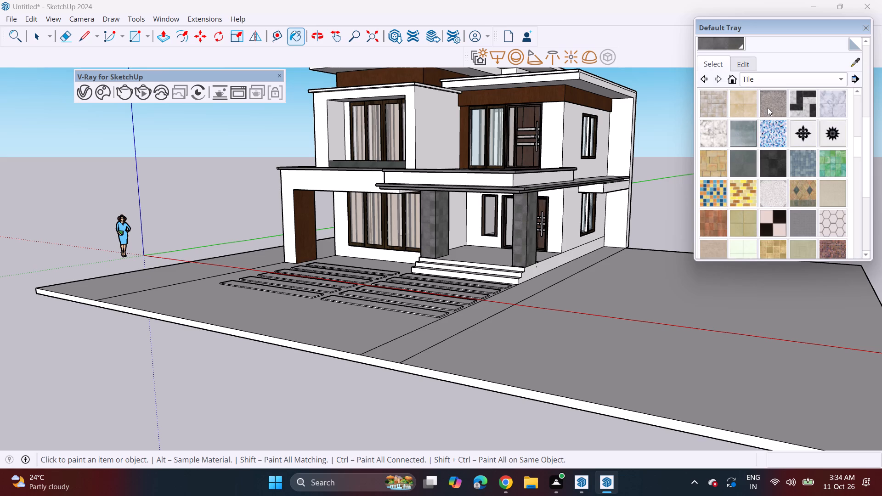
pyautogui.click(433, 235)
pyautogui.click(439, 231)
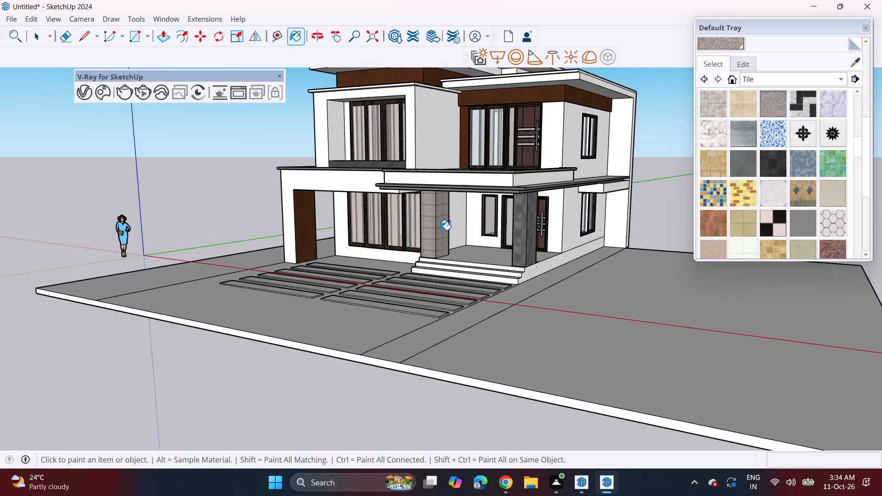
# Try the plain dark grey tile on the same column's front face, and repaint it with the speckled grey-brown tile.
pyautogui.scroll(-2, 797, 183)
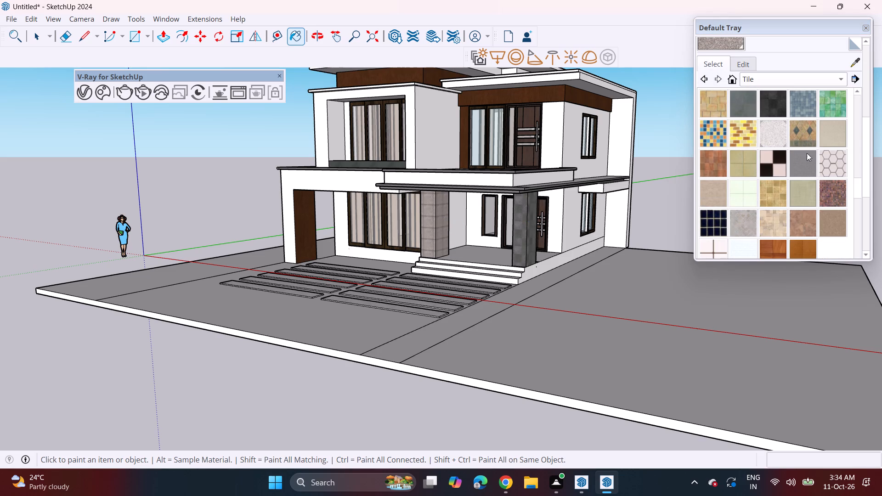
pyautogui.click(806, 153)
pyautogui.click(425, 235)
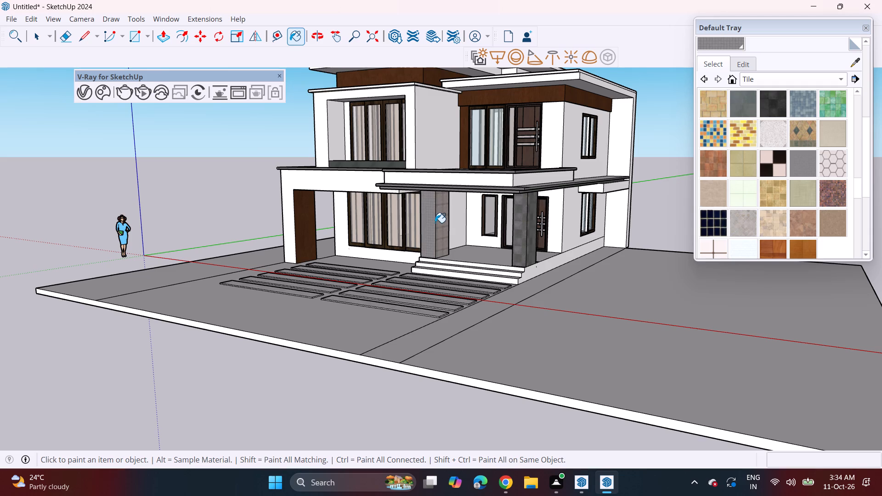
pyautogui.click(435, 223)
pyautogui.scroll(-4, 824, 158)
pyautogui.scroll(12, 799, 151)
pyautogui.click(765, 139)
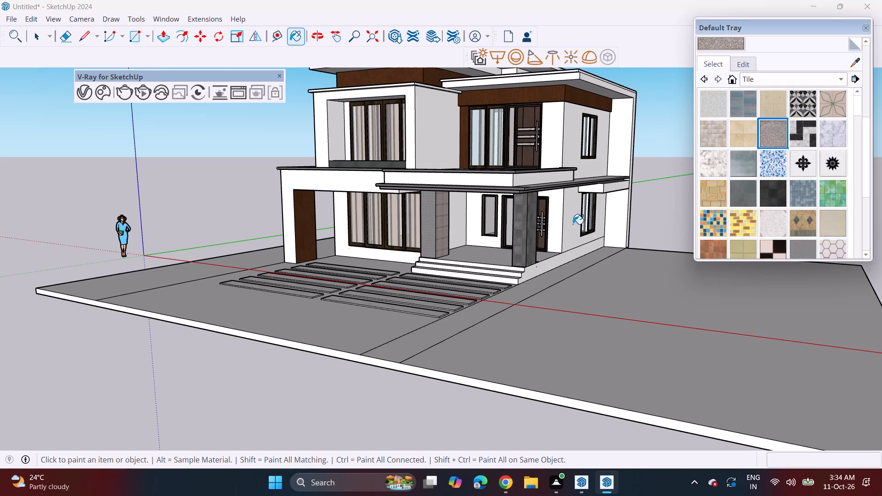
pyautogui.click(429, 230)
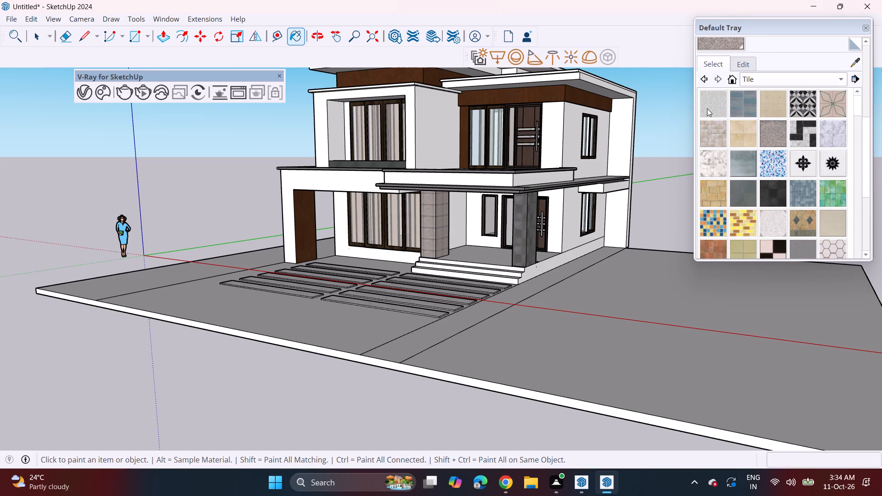
# Paint the front and side faces of both porch columns with the dark veined grey-brown stone texture from the Stone collection.
pyautogui.click(766, 81)
pyautogui.click(739, 133)
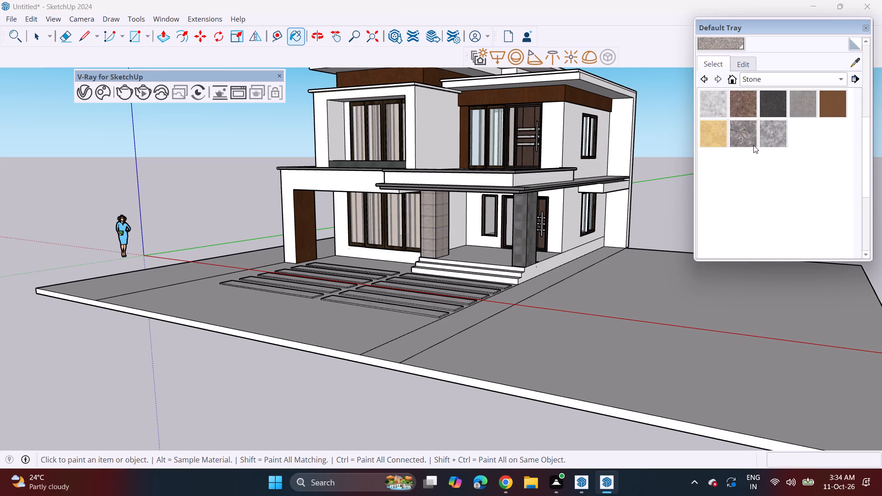
pyautogui.click(745, 138)
pyautogui.click(430, 235)
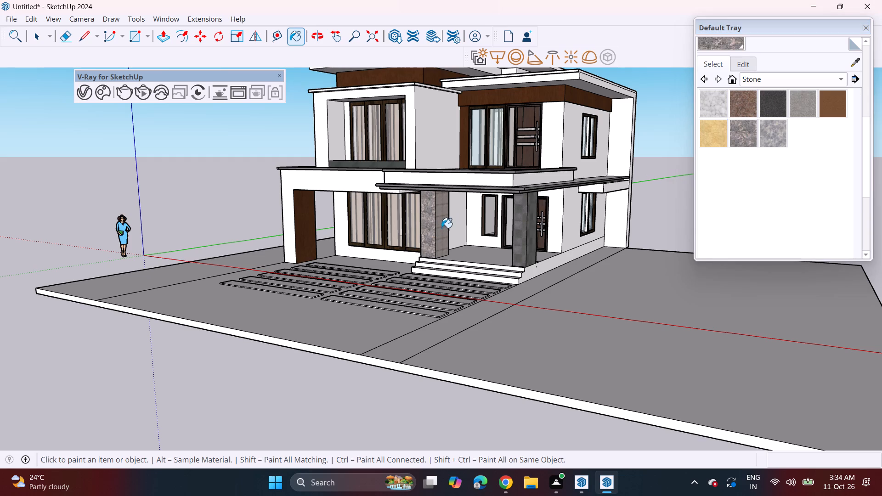
pyautogui.click(441, 228)
pyautogui.click(516, 224)
pyautogui.click(532, 227)
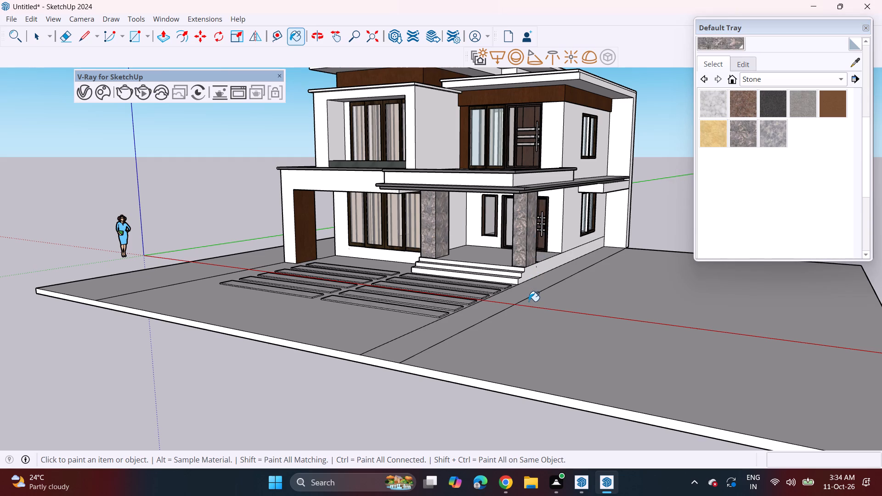
# Sample the dark wood from the upper-floor fascia band and apply it to the underside of the porch canopy.
pyautogui.moveTo(577, 193); pyautogui.dragTo(579, 252, button='middle')
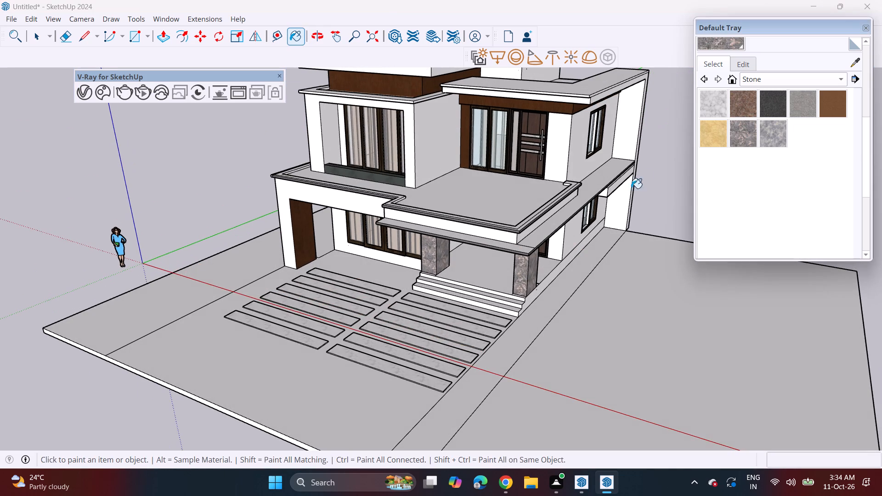
pyautogui.moveTo(489, 295); pyautogui.dragTo(493, 296, button='middle')
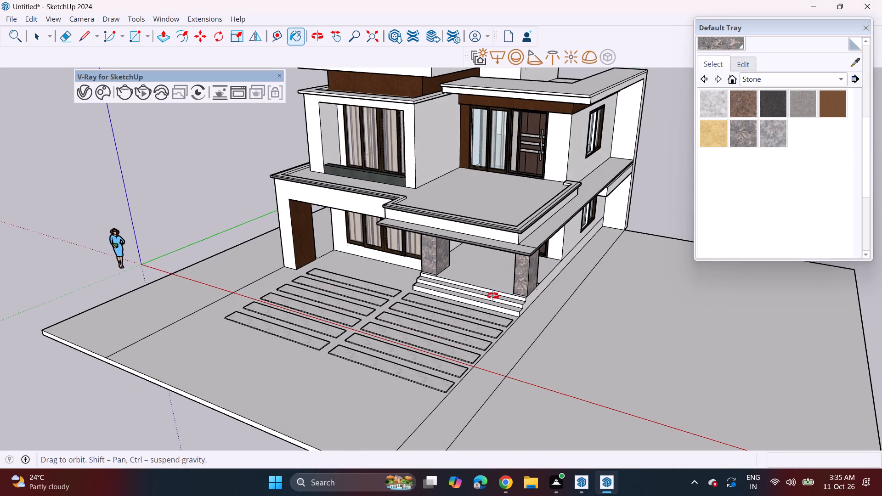
pyautogui.moveTo(493, 296); pyautogui.dragTo(511, 197, button='middle')
pyautogui.moveTo(507, 187); pyautogui.dragTo(506, 180, button='middle')
pyautogui.scroll(3, 506, 169)
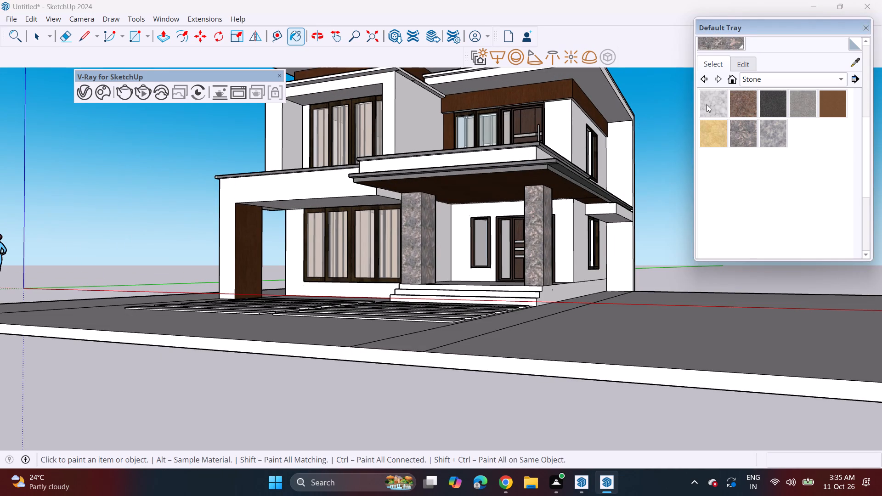
pyautogui.click(856, 64)
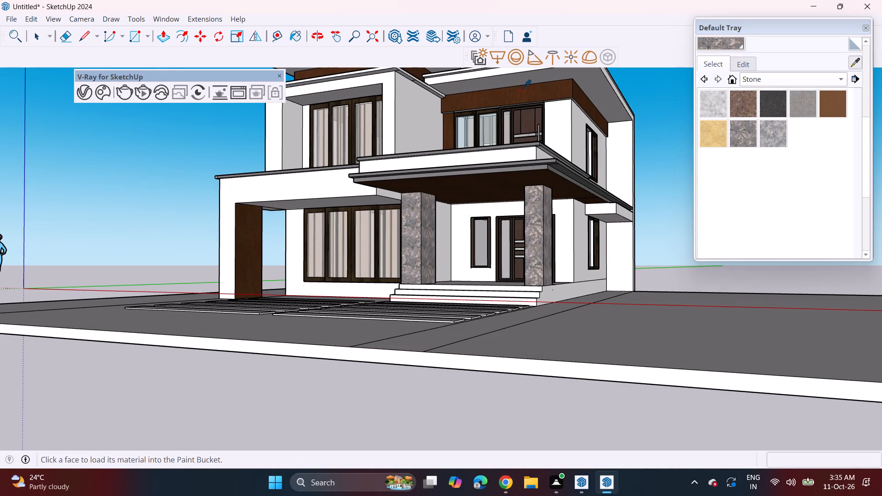
pyautogui.click(520, 90)
pyautogui.doubleClick(489, 186)
pyautogui.moveTo(495, 192); pyautogui.dragTo(497, 154, button='middle')
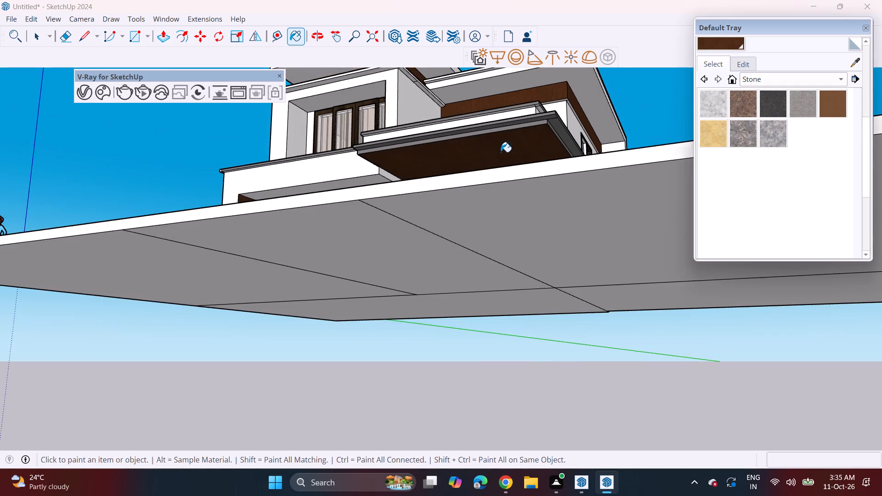
pyautogui.scroll(8, 509, 143)
pyautogui.moveTo(494, 157); pyautogui.dragTo(494, 177, button='middle')
pyautogui.scroll(-7, 494, 177)
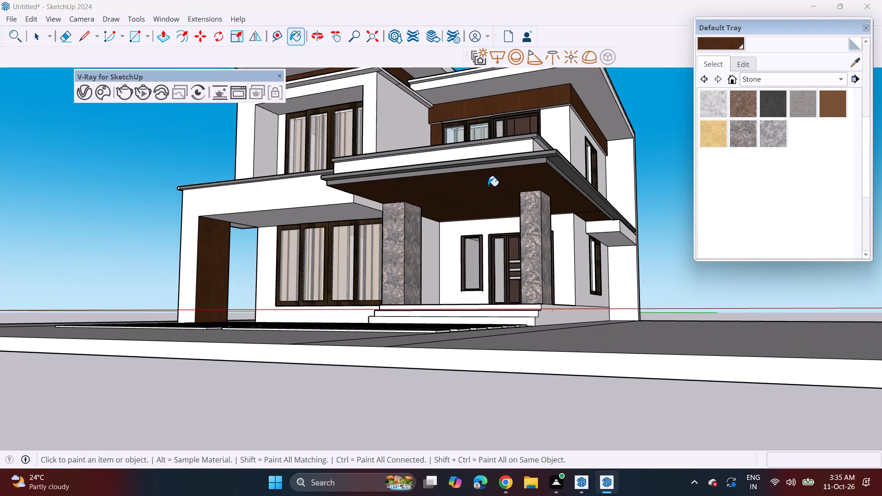
pyautogui.moveTo(489, 192); pyautogui.dragTo(494, 203, button='middle')
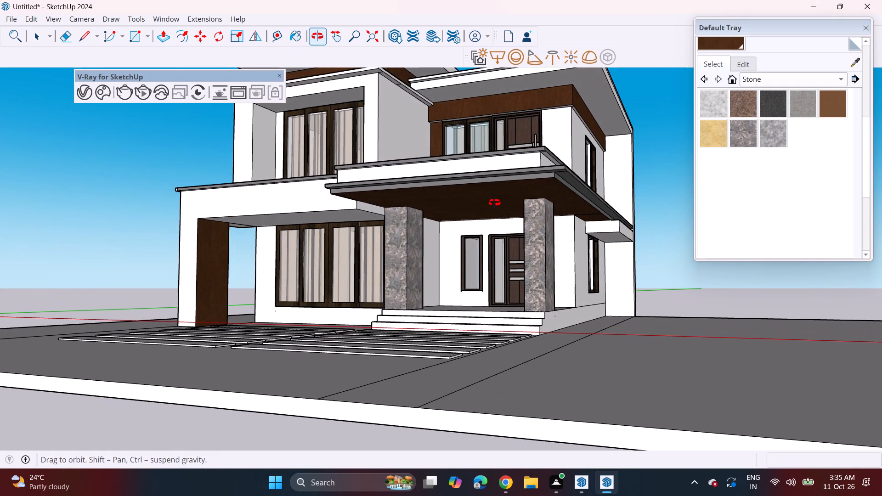
# Paint the narrow ground strip running alongside the porch steps and the house's side wall with the sampled dark wood.
pyautogui.moveTo(494, 203); pyautogui.dragTo(494, 219, button='middle')
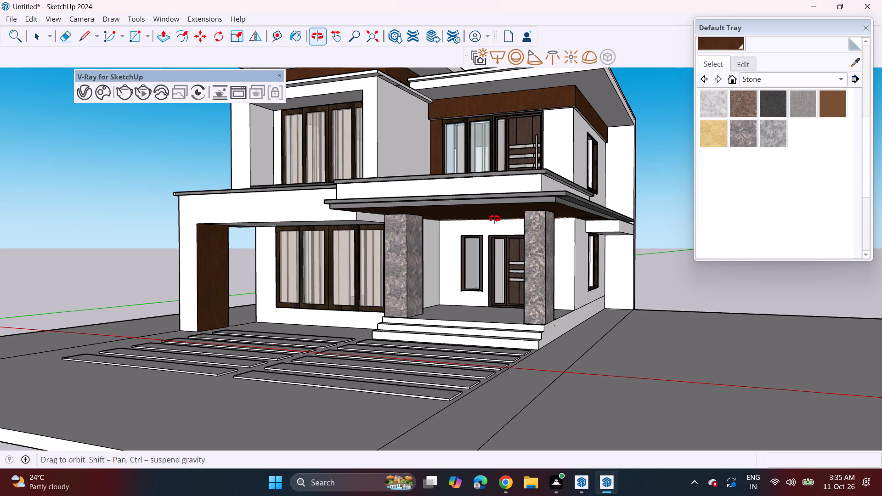
pyautogui.moveTo(494, 219); pyautogui.dragTo(494, 230, button='middle')
pyautogui.keyDown('shift'); pyautogui.moveTo(486, 202); pyautogui.dragTo(447, 273, button='middle'); pyautogui.keyUp('shift')
pyautogui.scroll(-2, 444, 263)
pyautogui.moveTo(446, 309); pyautogui.dragTo(436, 277, button='middle')
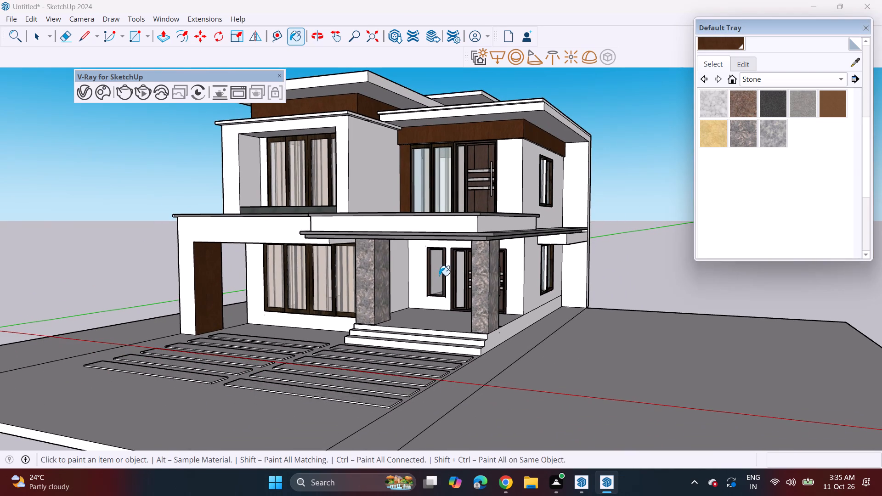
pyautogui.click(457, 387)
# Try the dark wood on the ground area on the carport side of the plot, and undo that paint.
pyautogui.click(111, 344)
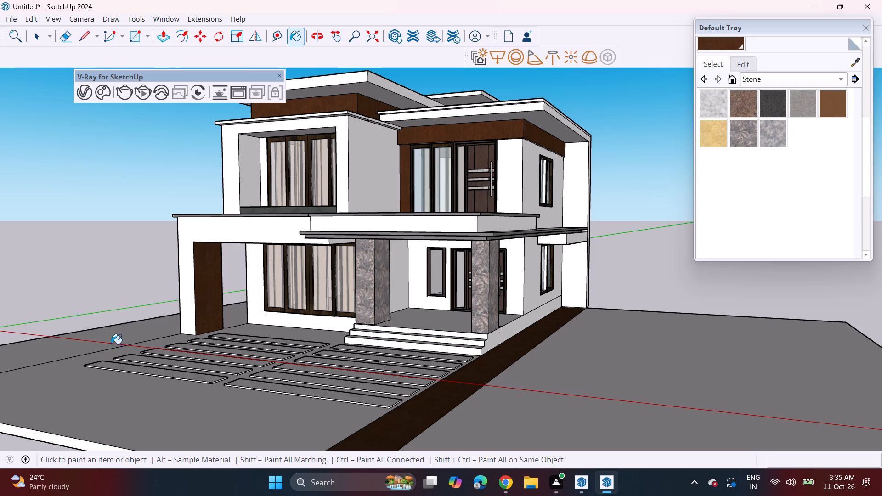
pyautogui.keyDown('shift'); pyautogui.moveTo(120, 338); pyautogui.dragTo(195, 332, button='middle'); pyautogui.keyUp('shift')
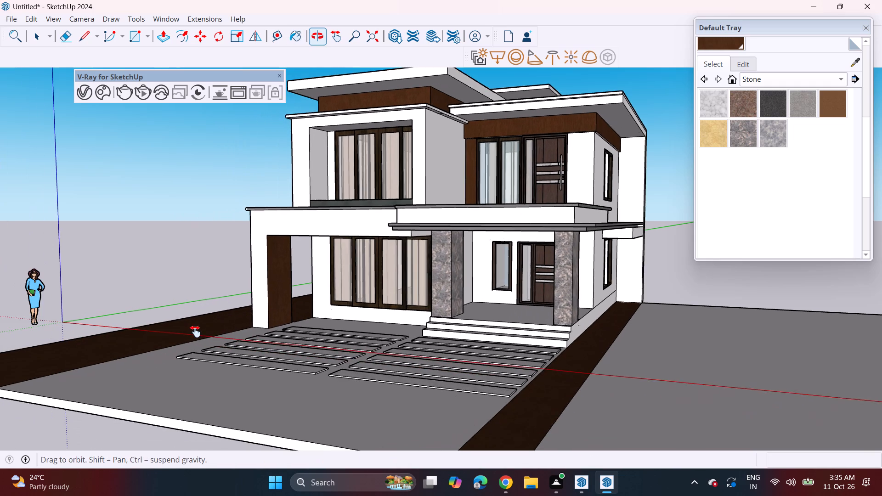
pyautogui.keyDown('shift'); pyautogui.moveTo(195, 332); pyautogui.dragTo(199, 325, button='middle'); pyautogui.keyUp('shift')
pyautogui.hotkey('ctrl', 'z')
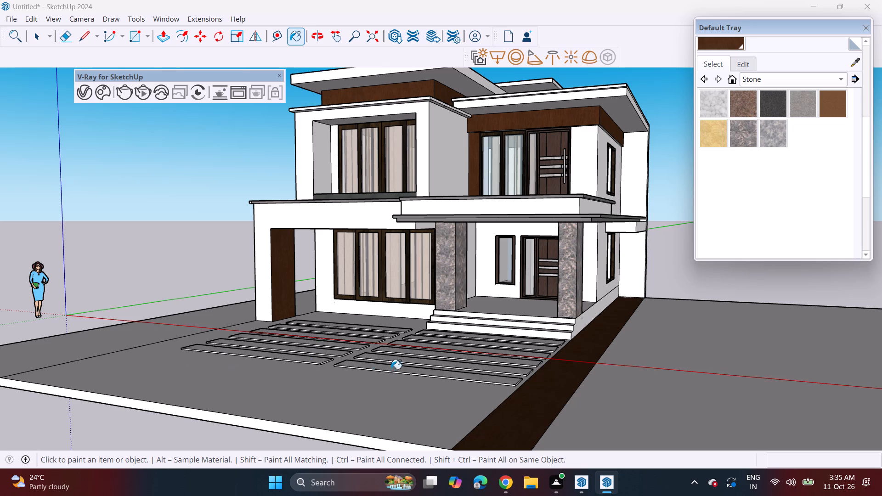
# Examine the house front and the surrounding ground areas from several angles.
pyautogui.press('space')
pyautogui.click(664, 284)
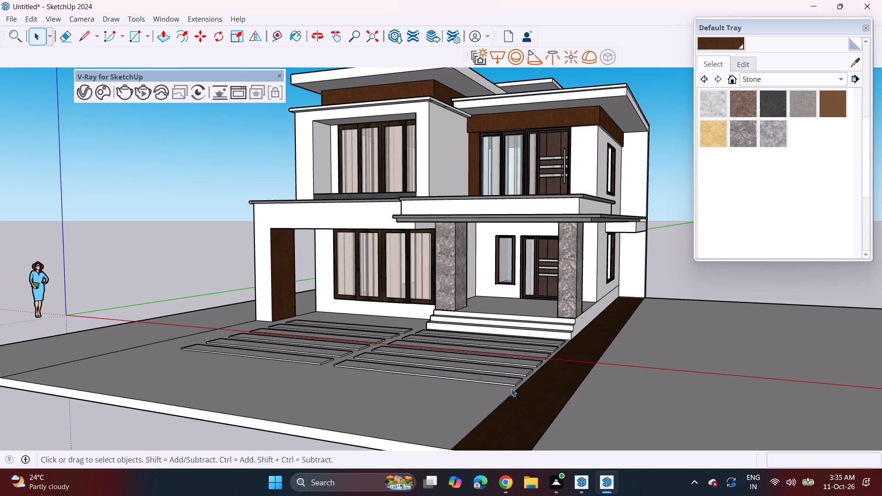
pyautogui.scroll(4, 511, 389)
pyautogui.scroll(-4, 513, 392)
pyautogui.moveTo(508, 400); pyautogui.dragTo(449, 372, button='middle')
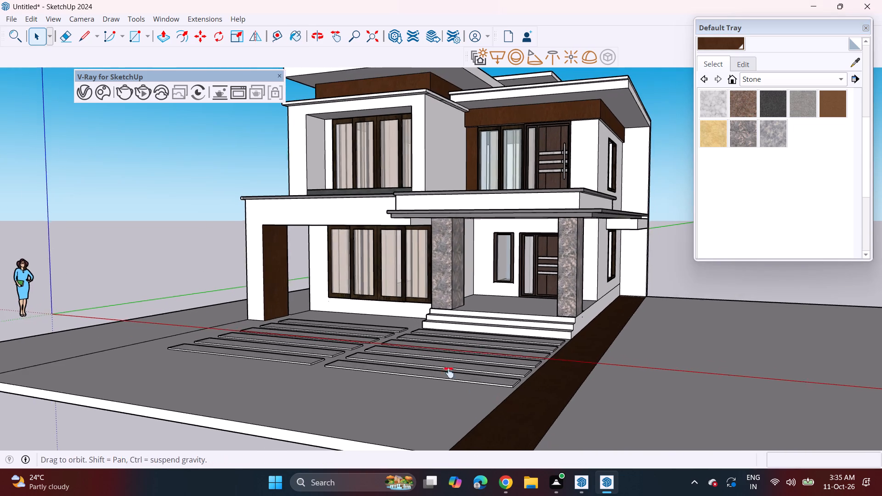
pyautogui.moveTo(449, 372); pyautogui.dragTo(408, 340, button='middle')
pyautogui.scroll(-4, 408, 337)
pyautogui.moveTo(409, 349); pyautogui.dragTo(400, 349, button='middle')
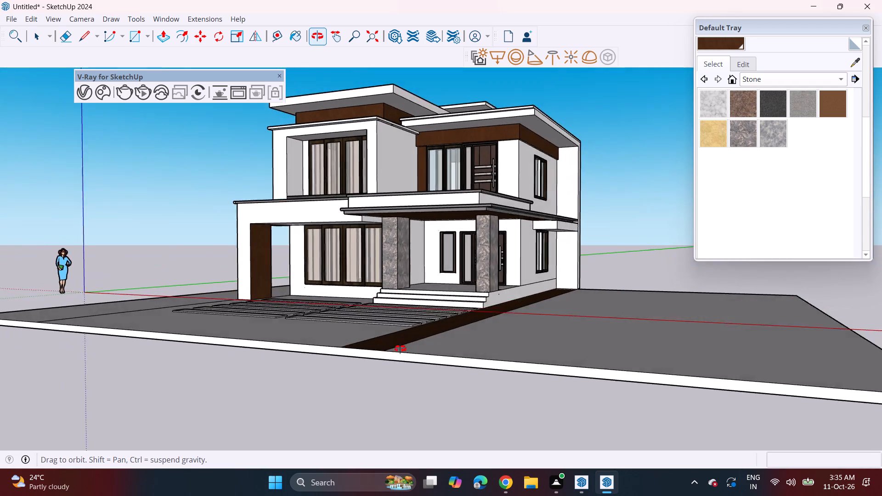
pyautogui.moveTo(400, 349); pyautogui.dragTo(424, 365, button='middle')
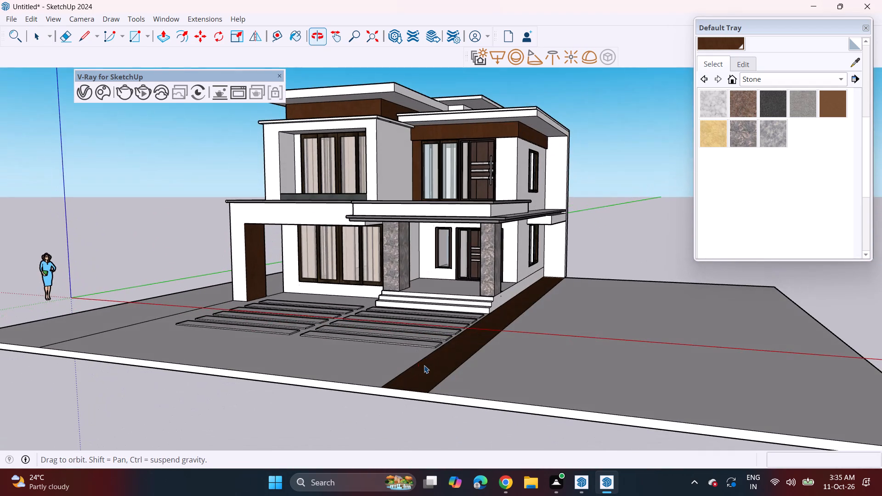
pyautogui.scroll(-2, 509, 329)
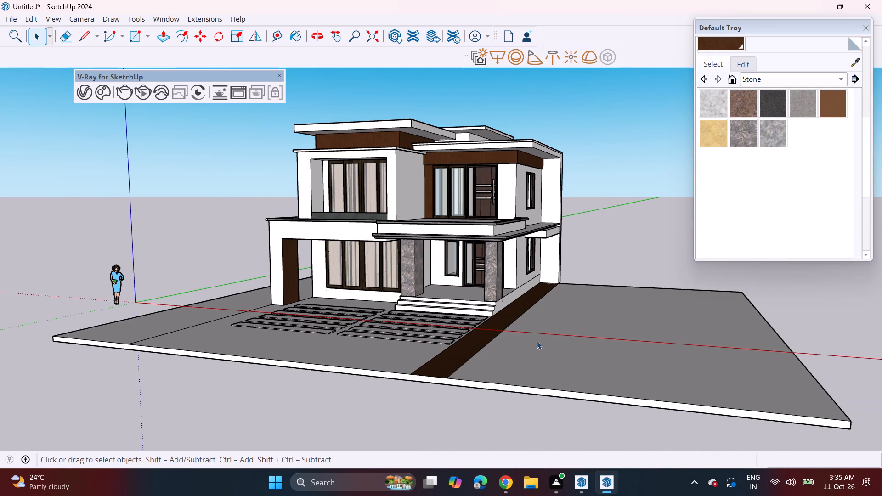
# Paint the large open ground area beyond the dark wood strip with a medium grey from the Colors collection.
pyautogui.click(769, 76)
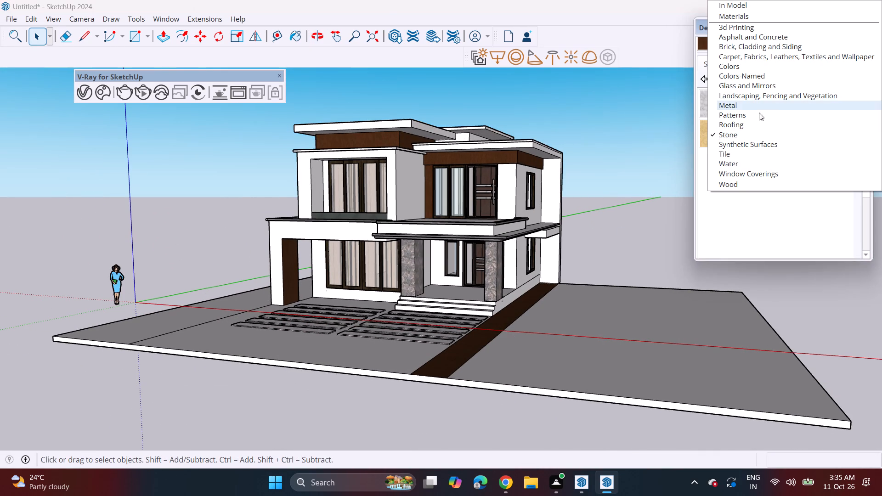
pyautogui.click(746, 69)
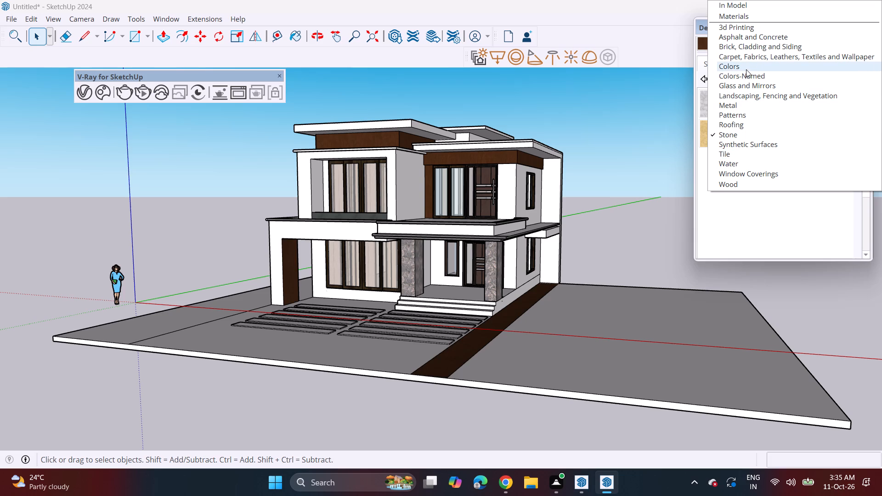
pyautogui.scroll(-14, 751, 156)
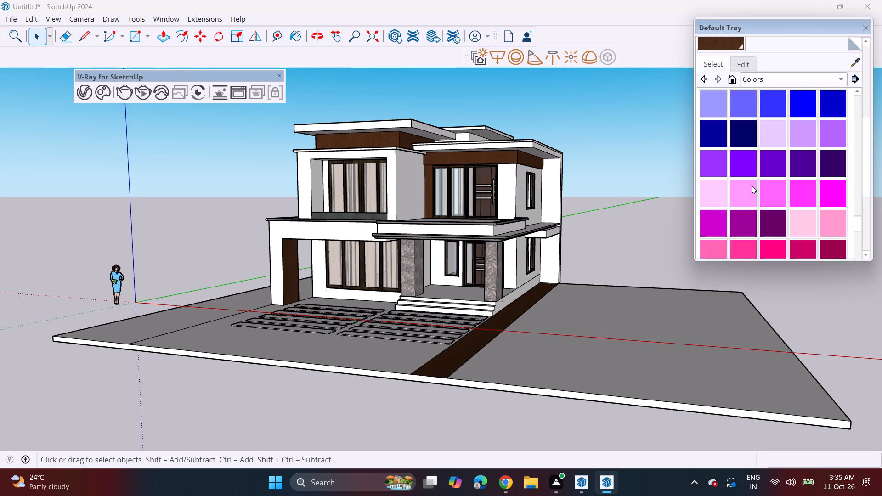
pyautogui.scroll(-8, 752, 186)
pyautogui.scroll(2, 724, 121)
pyautogui.click(721, 131)
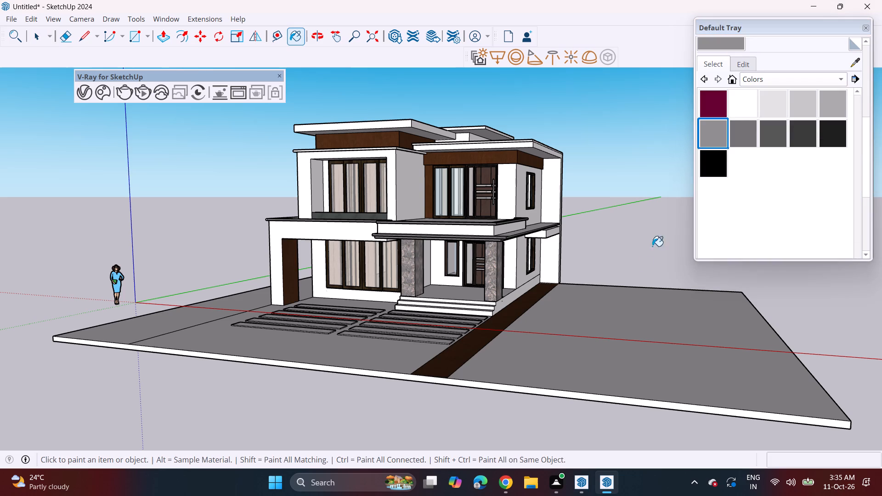
pyautogui.click(612, 342)
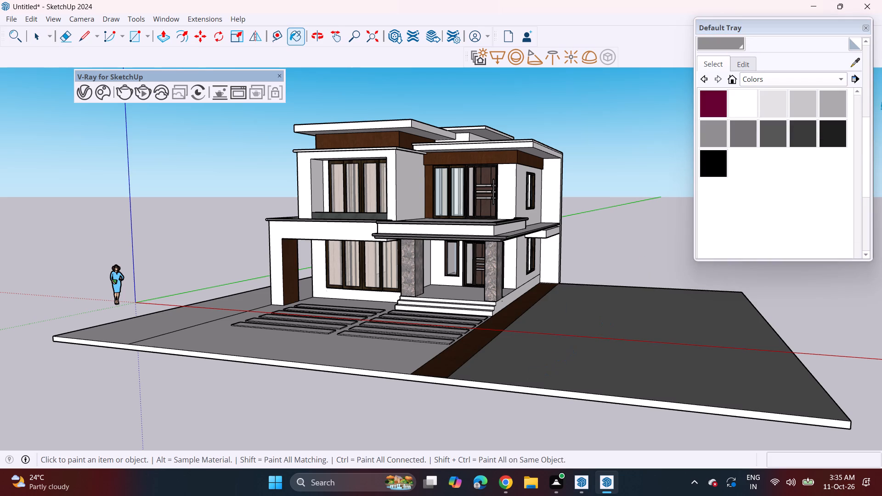
# Give the grey ground material the grass image "download" from the Downloads folder as its texture.
pyautogui.scroll(3, 841, 102)
pyautogui.click(752, 68)
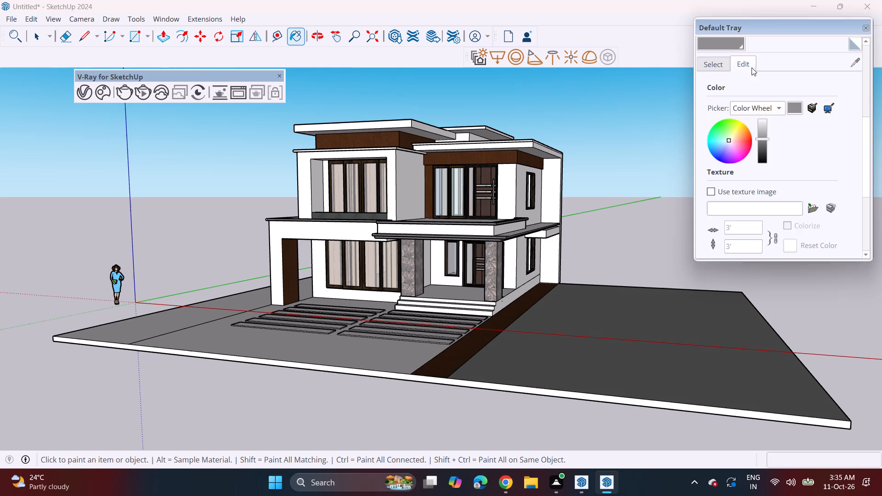
pyautogui.click(812, 210)
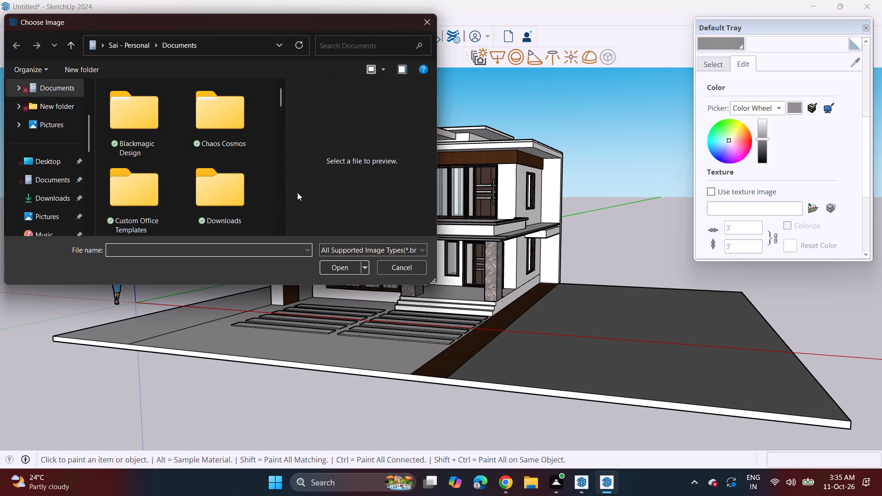
pyautogui.click(61, 191)
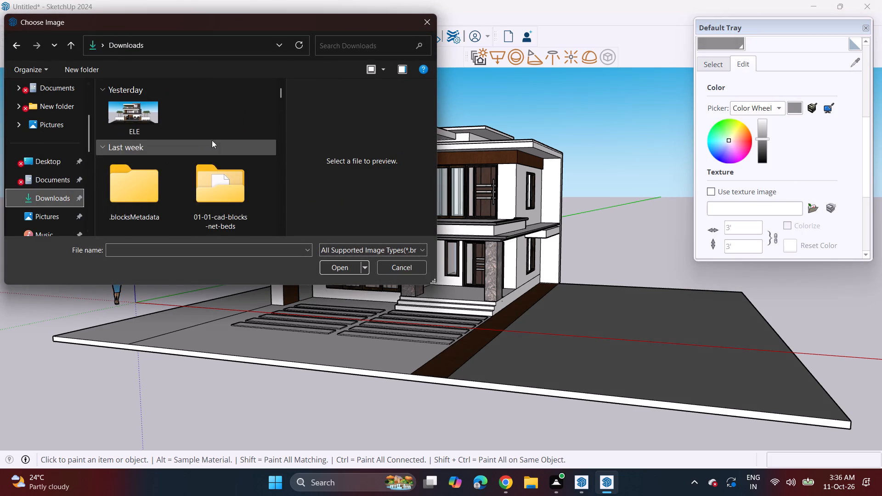
pyautogui.scroll(-2, 223, 135)
pyautogui.click(222, 115)
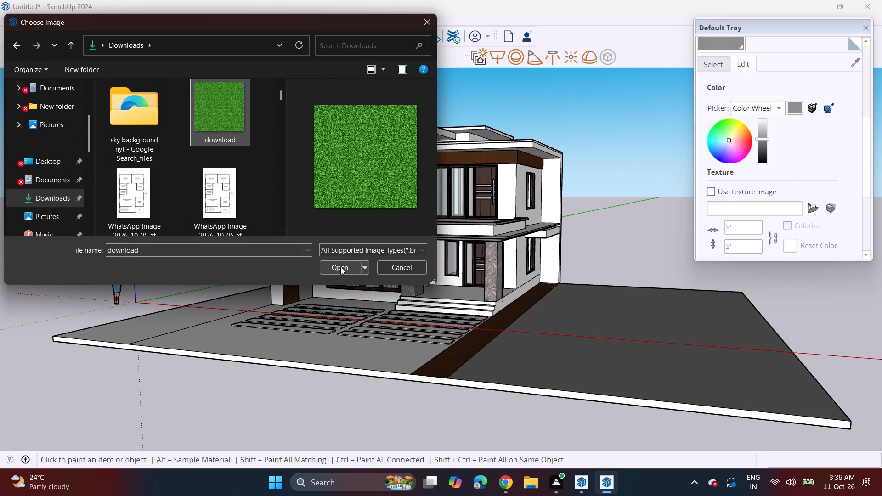
pyautogui.doubleClick(340, 267)
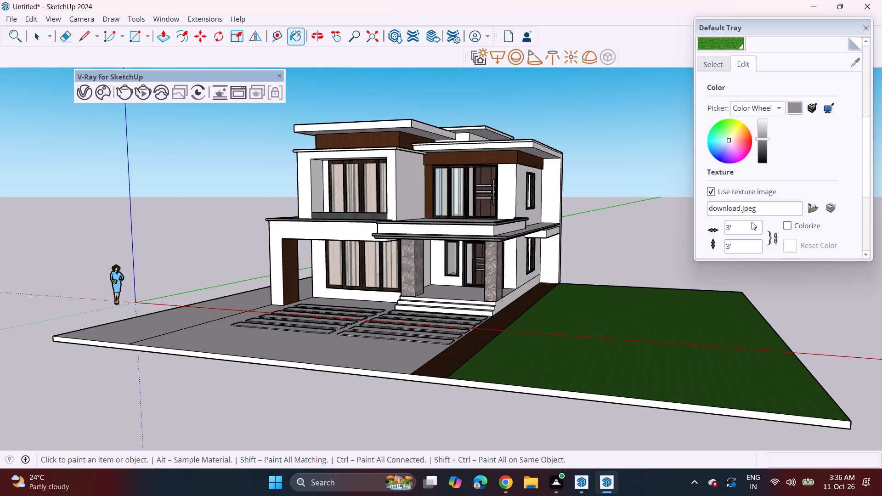
# Try a width of 300 for the grass texture, and enlarge it to 600.
pyautogui.click(751, 224)
pyautogui.press('BackSpace')
pyautogui.press('BackSpace')
pyautogui.press('BackSpace')
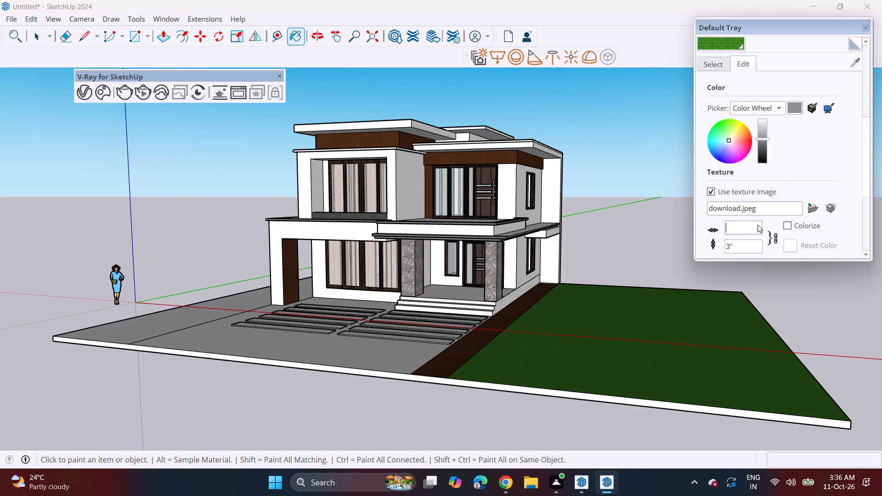
pyautogui.write('300')
pyautogui.press('BackSpace')
pyautogui.press('BackSpace')
pyautogui.press('BackSpace')
pyautogui.write('600')
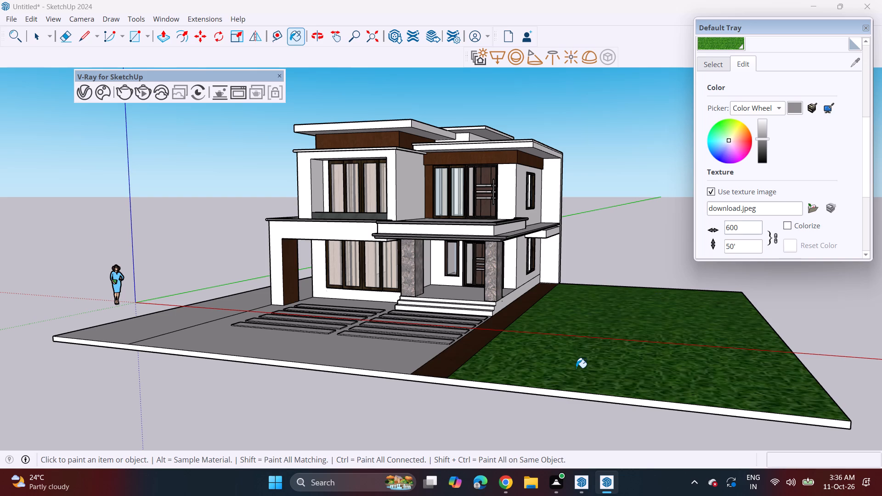
pyautogui.press('space')
# Paint the ground area on the carport side of the plot with the same grass texture.
pyautogui.click(185, 321)
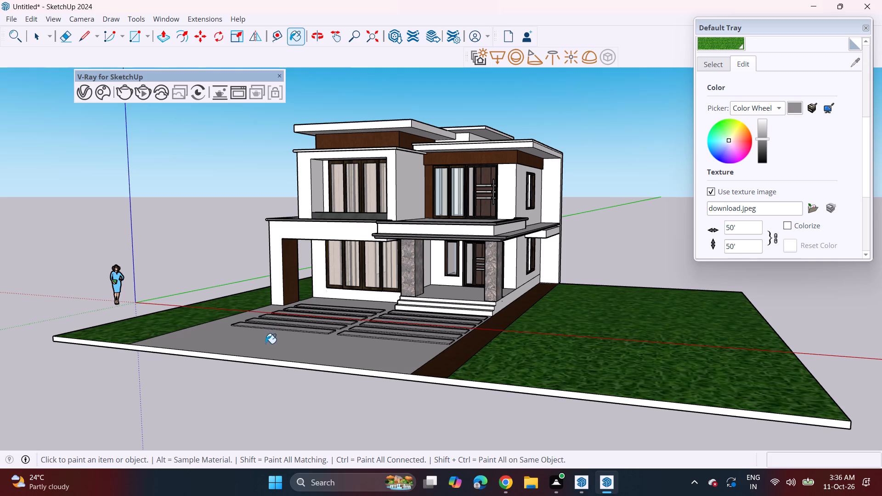
pyautogui.press('space')
# Push the ground slab's front face back towards the house by about 8' 10".
pyautogui.press('p')
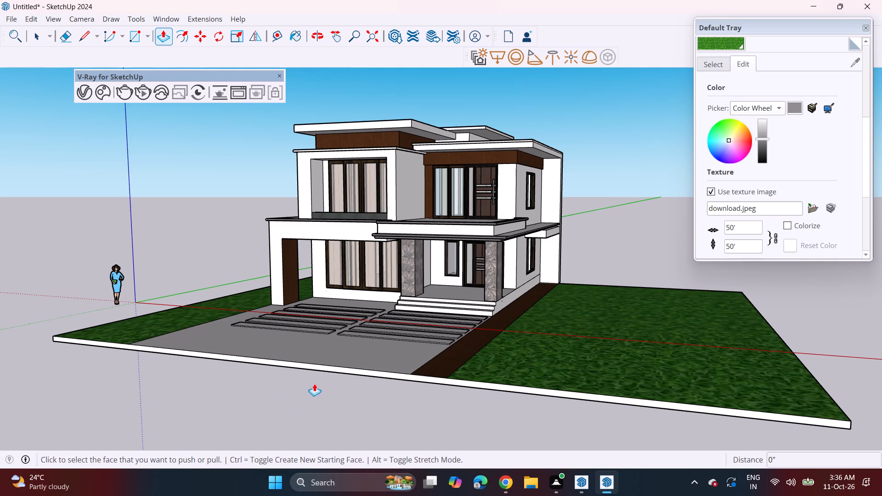
pyautogui.click(341, 372)
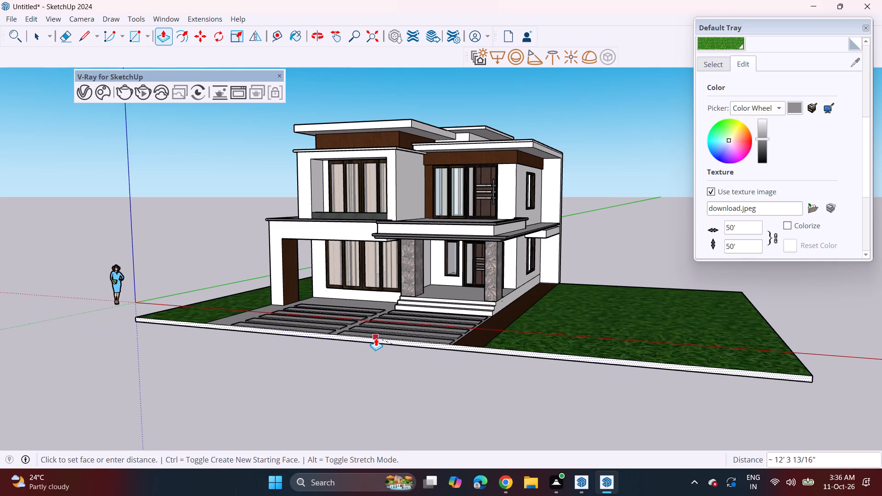
pyautogui.click(376, 343)
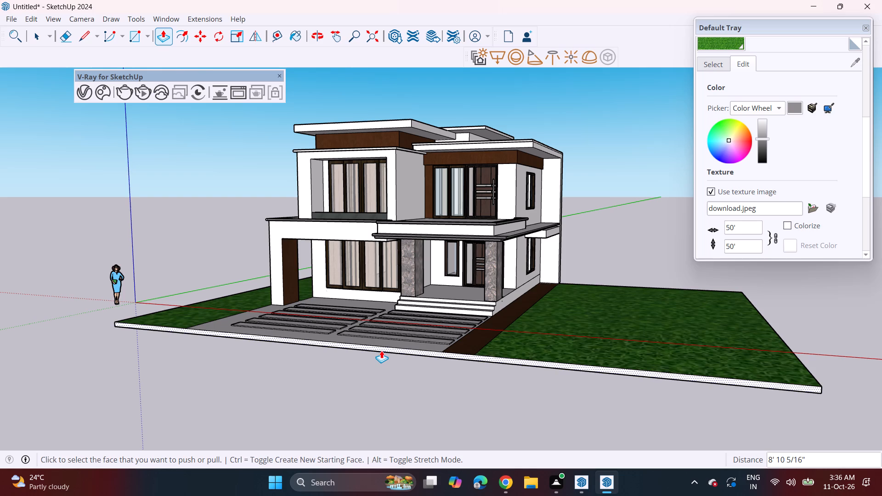
# Draw a line about 82' 6" long along the middle of the slab's front face, between the midpoints of its end edges.
pyautogui.scroll(3, 355, 357)
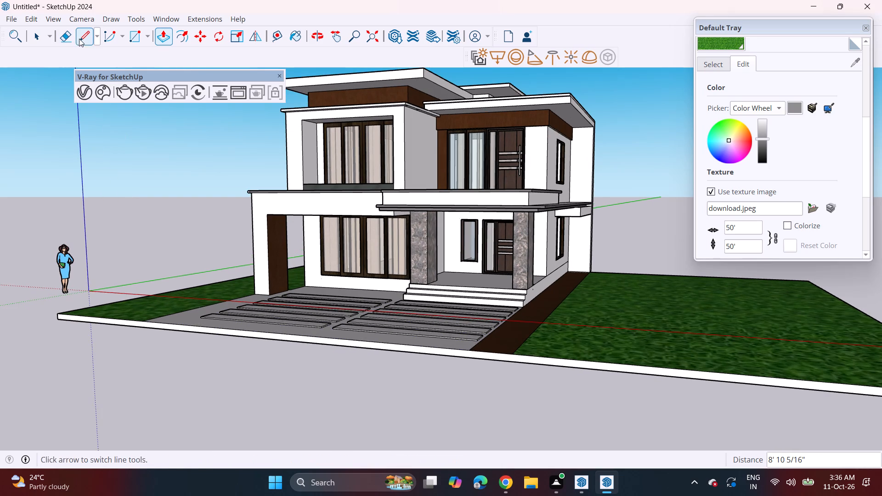
pyautogui.click(79, 39)
pyautogui.scroll(4, 69, 249)
pyautogui.scroll(5, 55, 332)
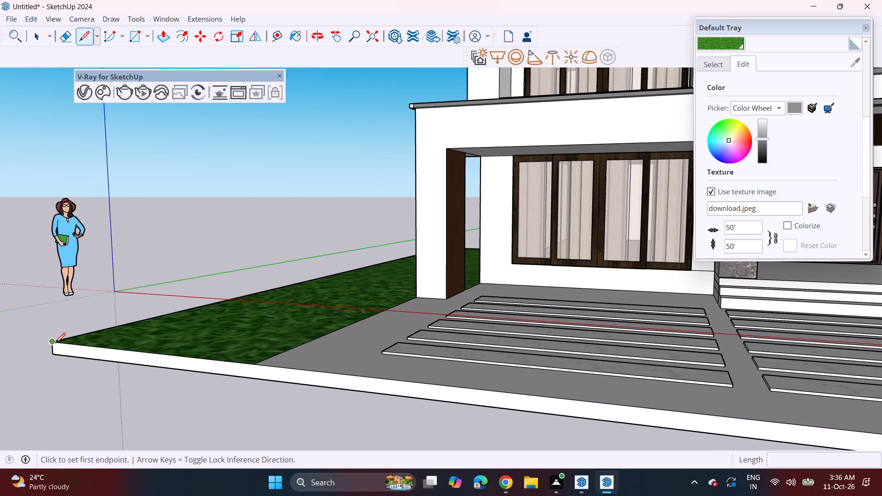
pyautogui.scroll(4, 52, 346)
pyautogui.click(51, 348)
pyautogui.scroll(-4, 103, 366)
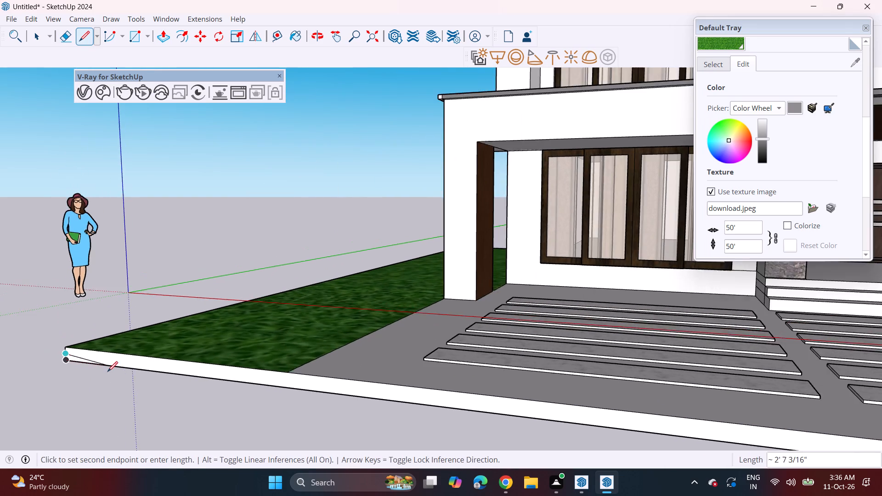
pyautogui.scroll(-20, 107, 372)
pyautogui.scroll(-1, 107, 372)
pyautogui.moveTo(141, 395); pyautogui.dragTo(54, 260, button='middle')
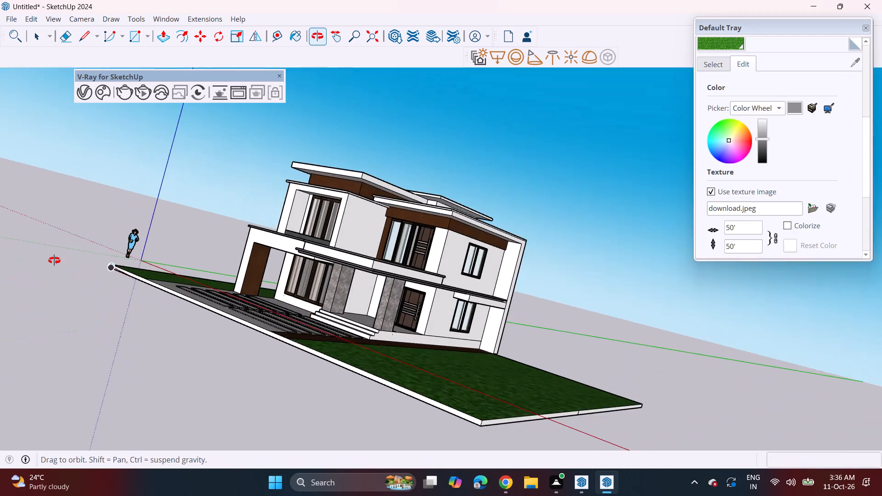
pyautogui.moveTo(54, 260); pyautogui.dragTo(158, 323, button='middle')
pyautogui.scroll(5, 732, 382)
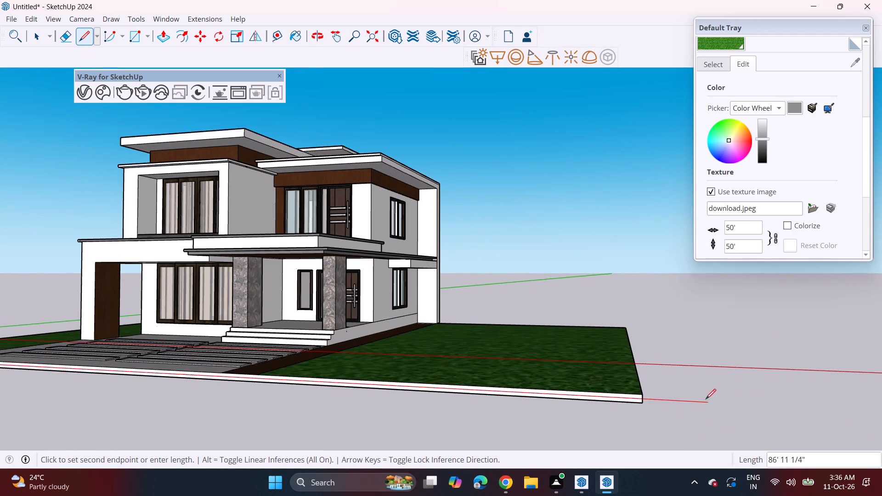
pyautogui.scroll(4, 644, 402)
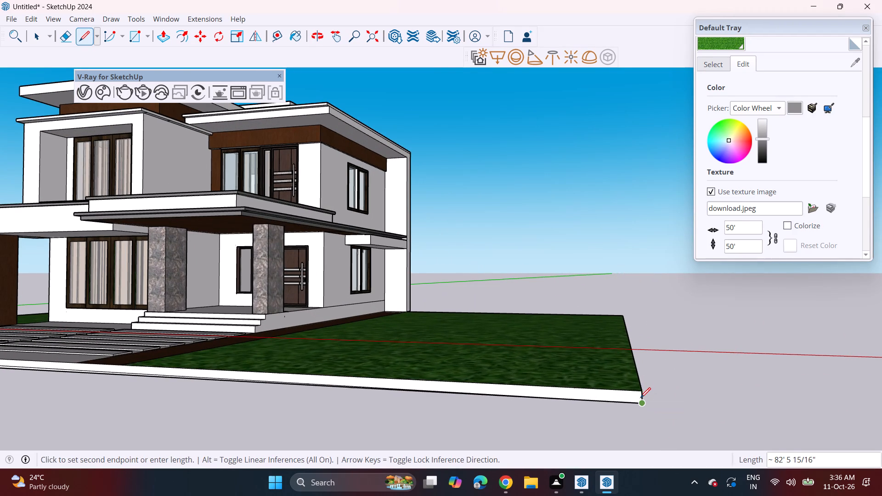
pyautogui.scroll(8, 641, 398)
pyautogui.click(640, 395)
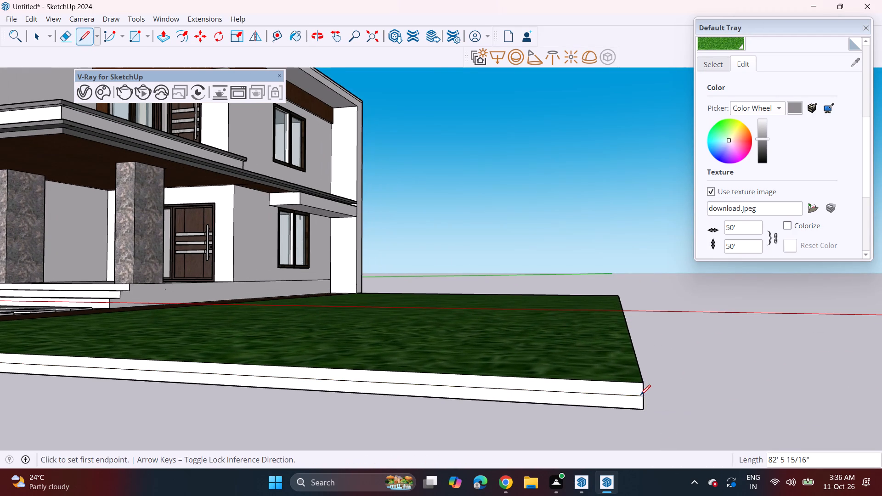
# Extrude the lower half of the ground slab's front face outward by about 26' 3" as a road strip.
pyautogui.scroll(-8, 589, 410)
pyautogui.press('p')
pyautogui.click(545, 403)
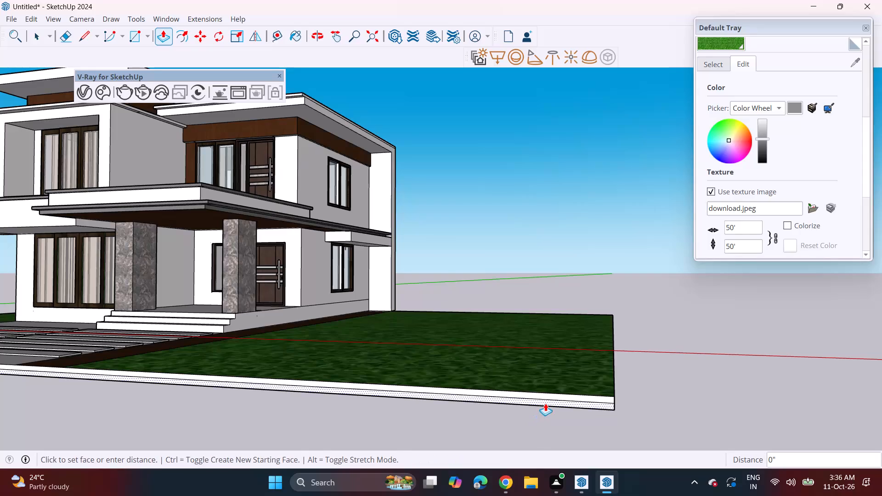
pyautogui.scroll(-15, 531, 408)
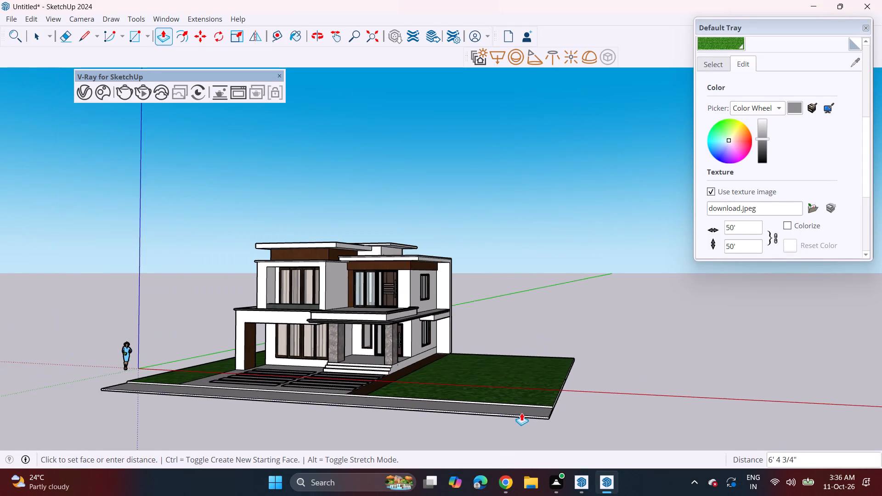
pyautogui.keyDown('shift'); pyautogui.moveTo(521, 413); pyautogui.dragTo(530, 381, button='middle'); pyautogui.keyUp('shift')
pyautogui.click(504, 404)
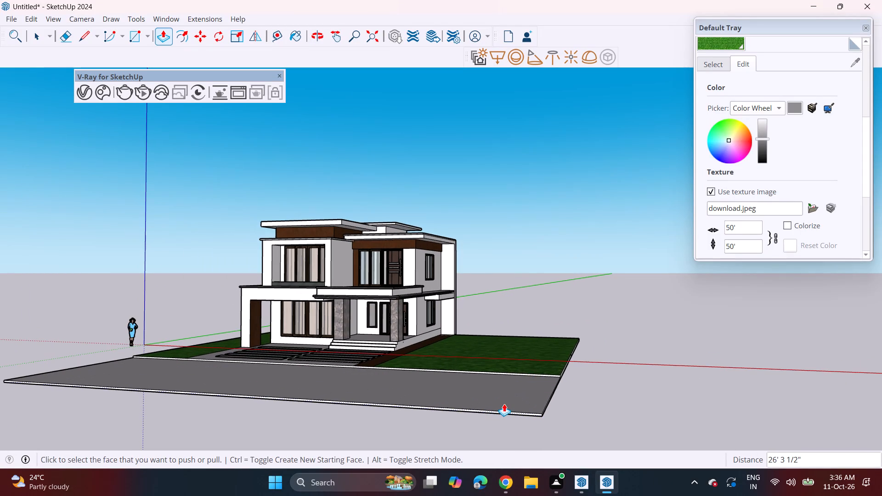
# Draw a line about 18' 5" long from the carport column's base to the driveway's front edge.
pyautogui.moveTo(367, 349); pyautogui.dragTo(394, 355, button='middle')
pyautogui.moveTo(394, 355); pyautogui.dragTo(398, 377, button='middle')
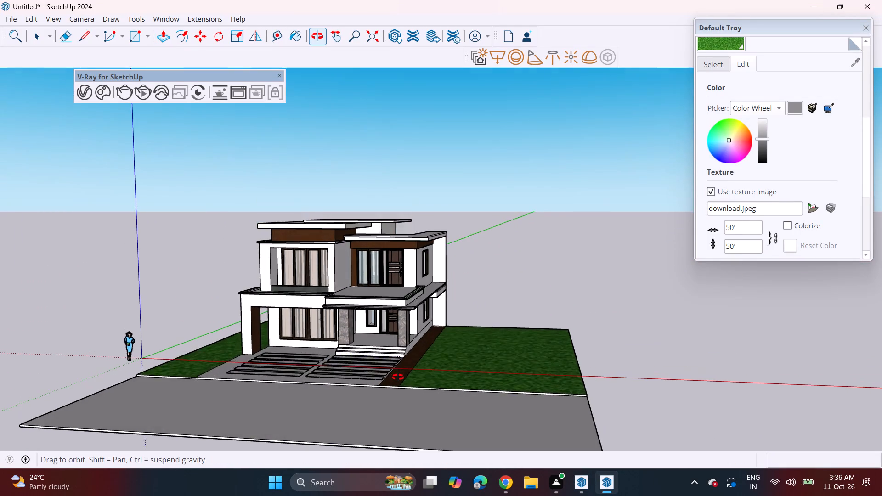
pyautogui.moveTo(398, 377); pyautogui.dragTo(401, 361, button='middle')
pyautogui.moveTo(462, 325); pyautogui.dragTo(429, 326, button='middle')
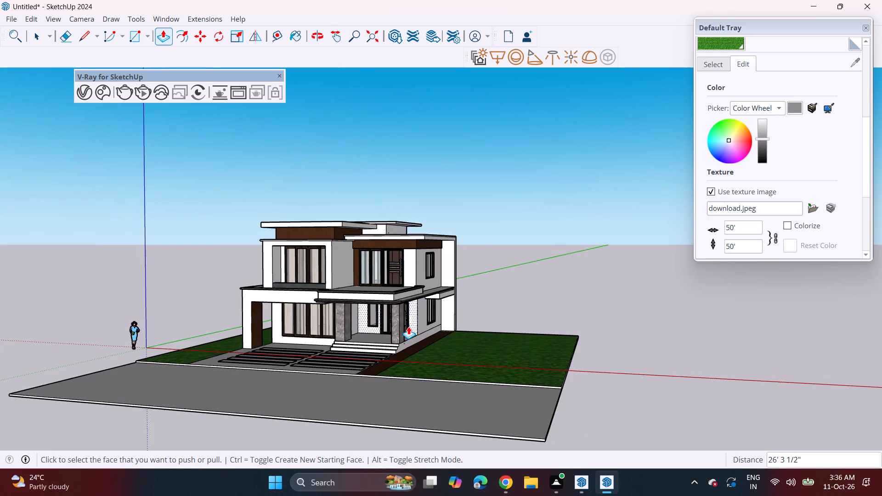
pyautogui.scroll(4, 408, 327)
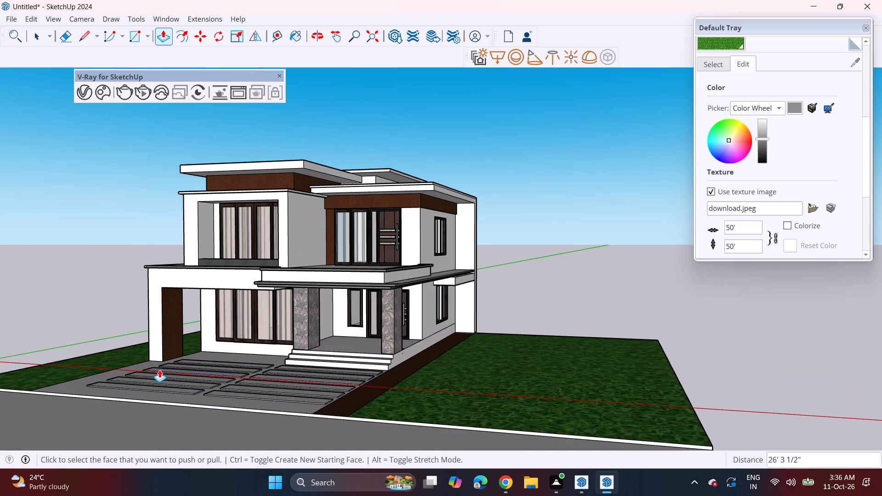
pyautogui.moveTo(150, 379); pyautogui.dragTo(297, 381, button='middle')
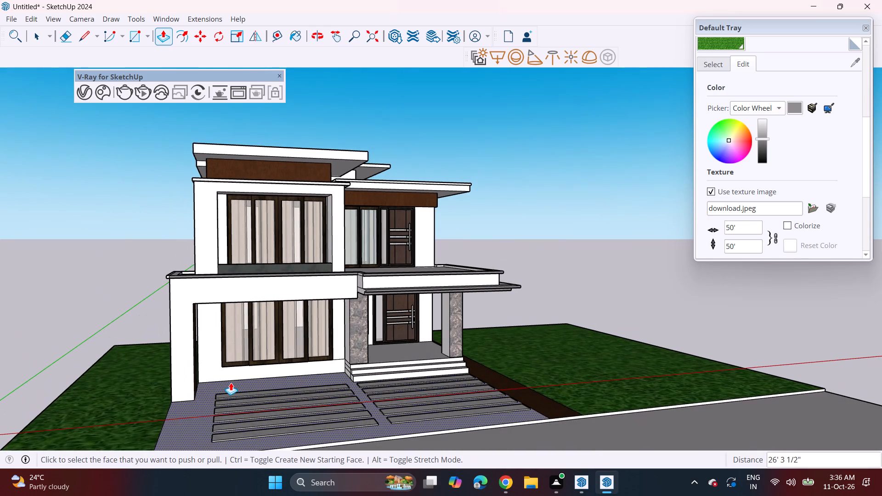
pyautogui.scroll(-5, 228, 383)
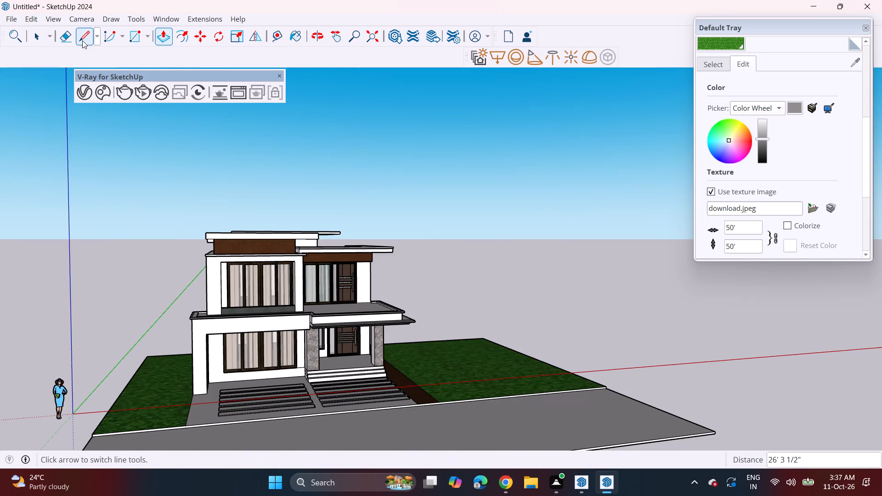
pyautogui.click(82, 40)
pyautogui.click(211, 392)
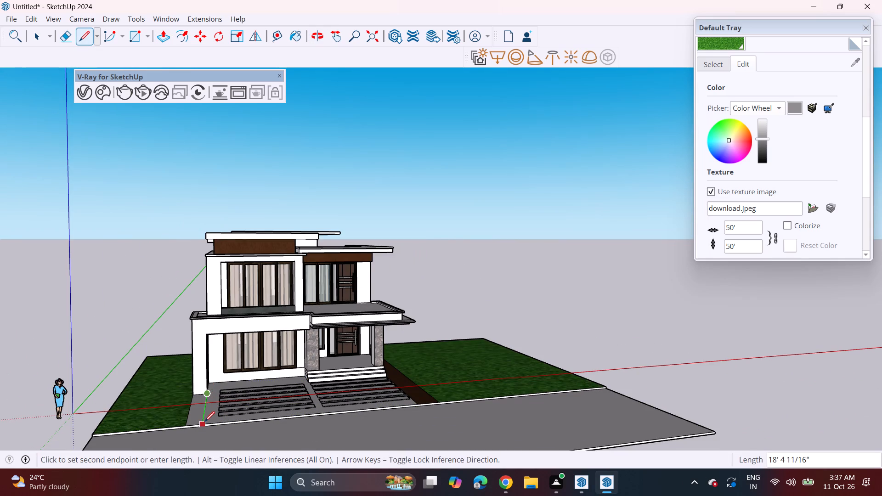
pyautogui.click(204, 423)
# Sample the dark brown material from the strip beside the entrance steps and paint the narrow strip on the driveway's carport side with it.
pyautogui.scroll(3, 390, 377)
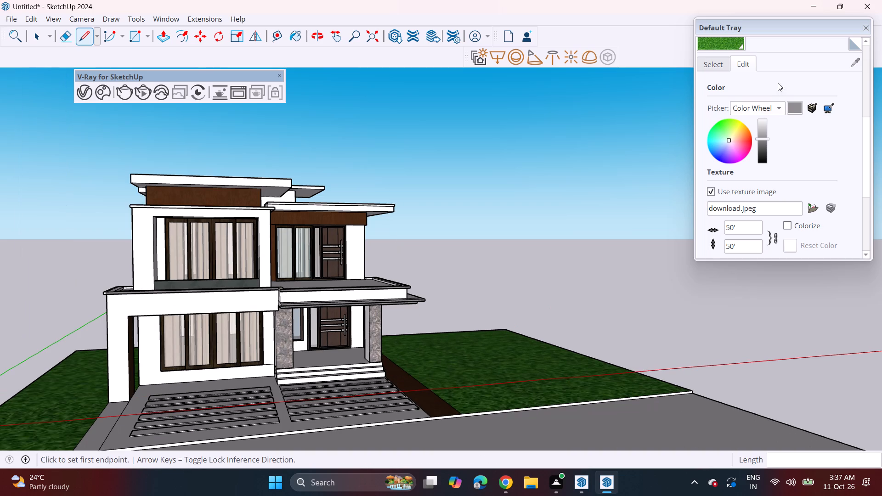
pyautogui.click(717, 59)
pyautogui.click(856, 63)
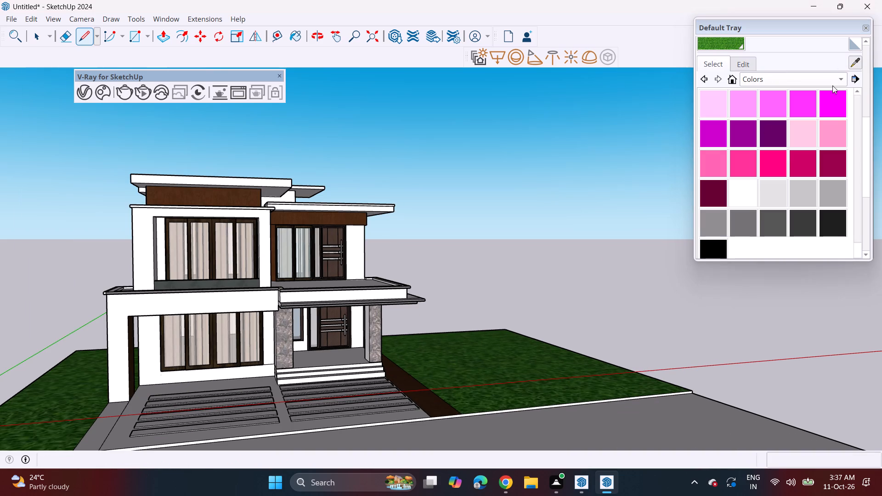
pyautogui.click(416, 400)
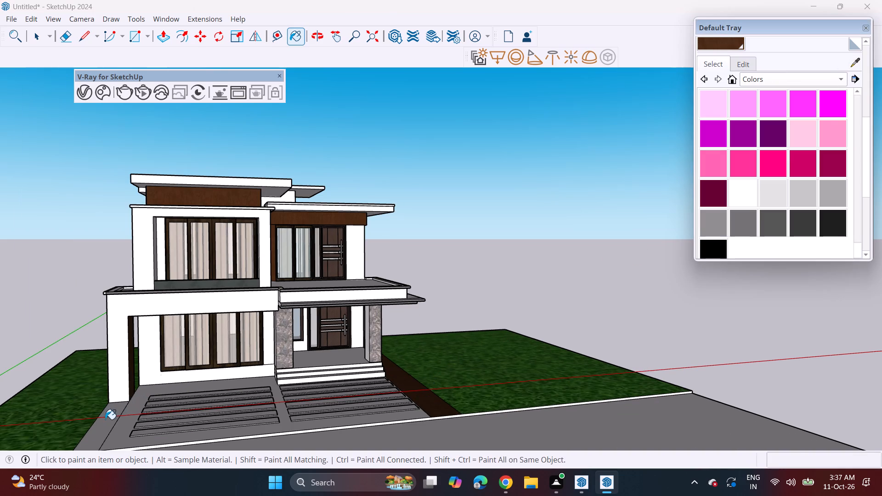
pyautogui.doubleClick(105, 431)
# Import the potted plant model 01 from Downloads and place it on the lawn beside the house.
pyautogui.moveTo(204, 404); pyautogui.dragTo(64, 405, button='middle')
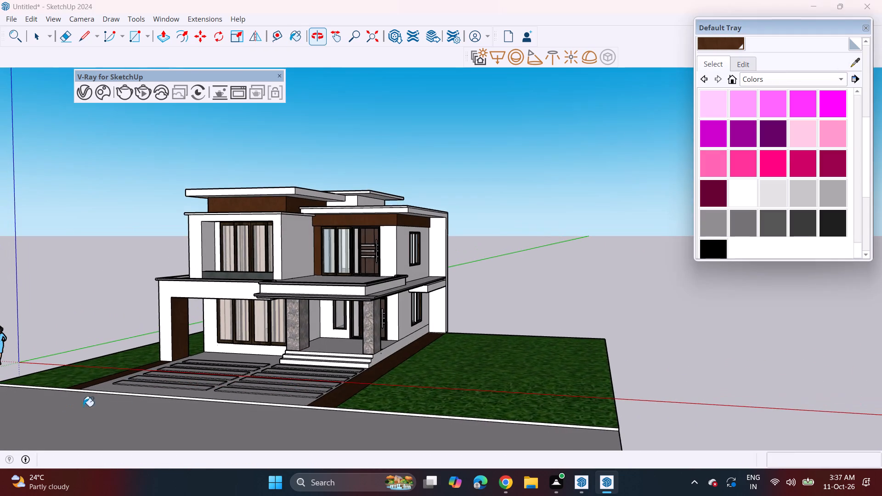
pyautogui.click(8, 22)
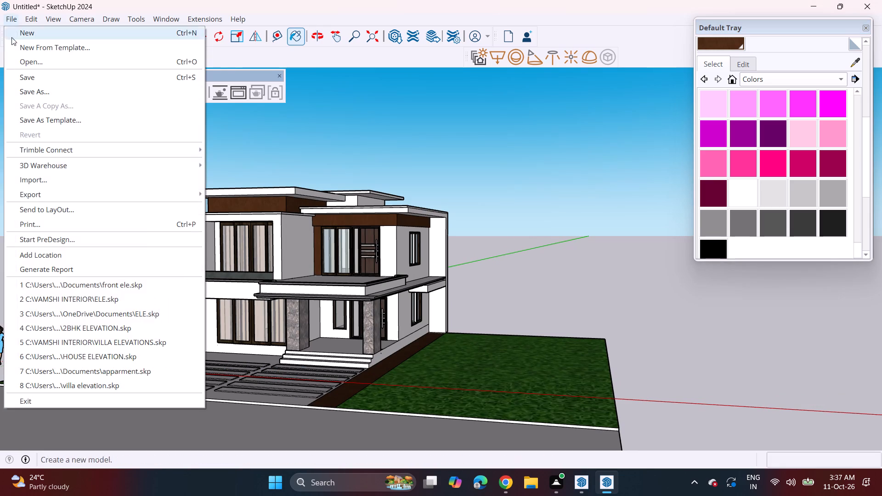
pyautogui.click(29, 186)
pyautogui.scroll(-4, 210, 176)
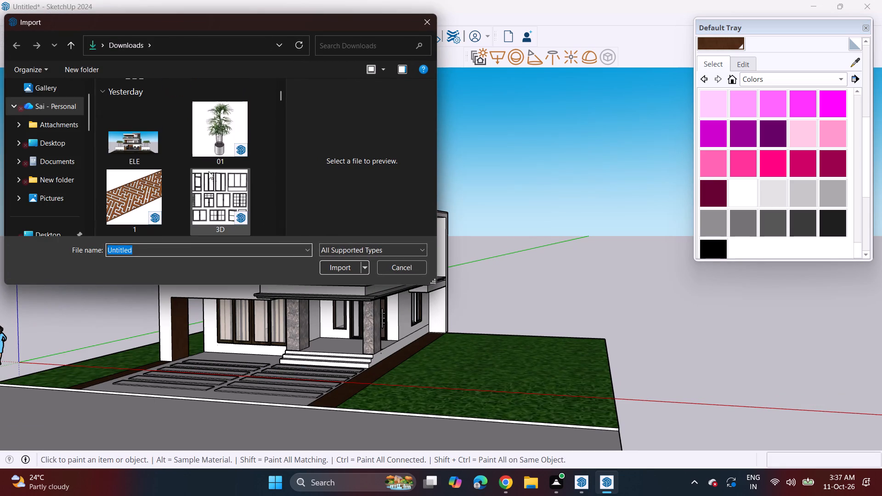
pyautogui.scroll(-2, 202, 173)
pyautogui.scroll(3, 221, 147)
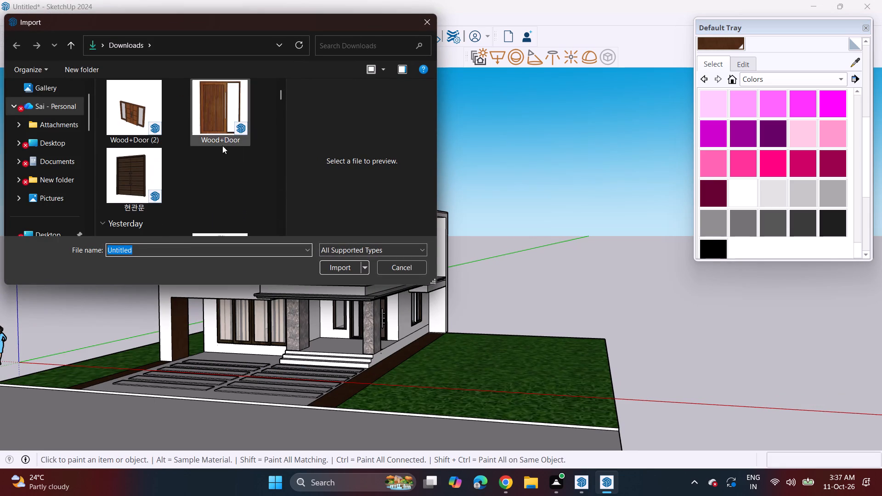
pyautogui.scroll(-1, 227, 158)
pyautogui.click(220, 133)
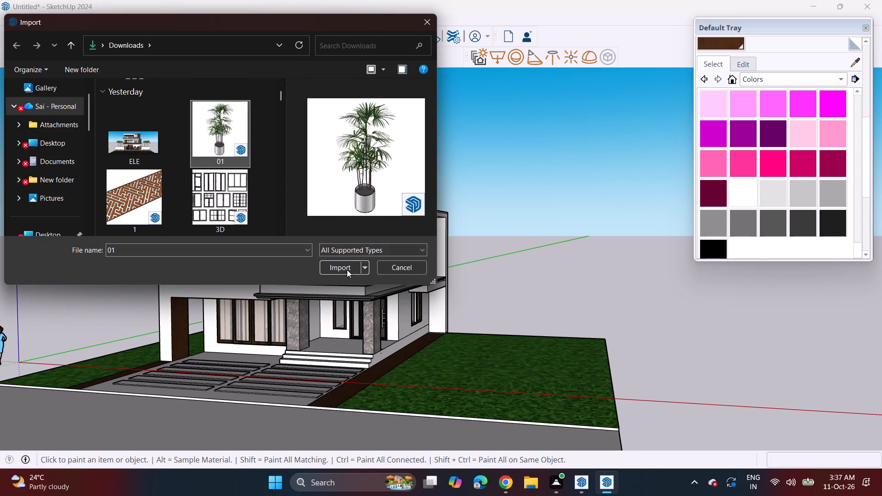
pyautogui.doubleClick(347, 269)
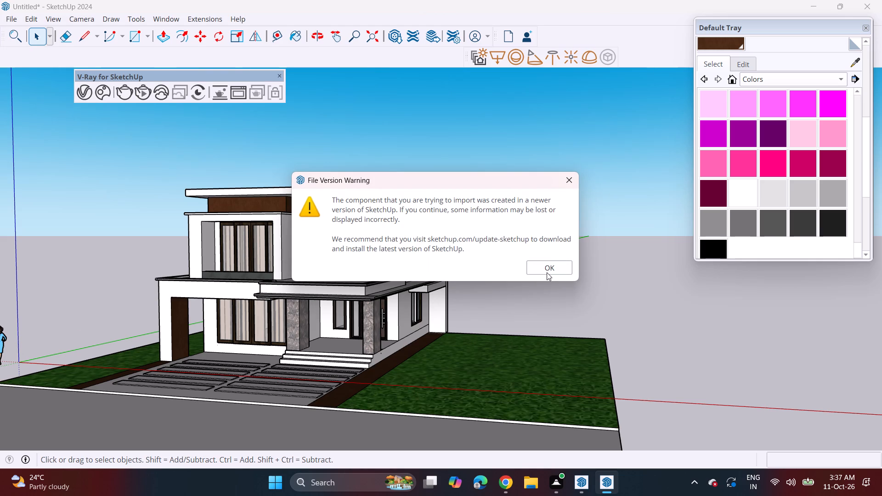
pyautogui.click(547, 272)
pyautogui.click(520, 359)
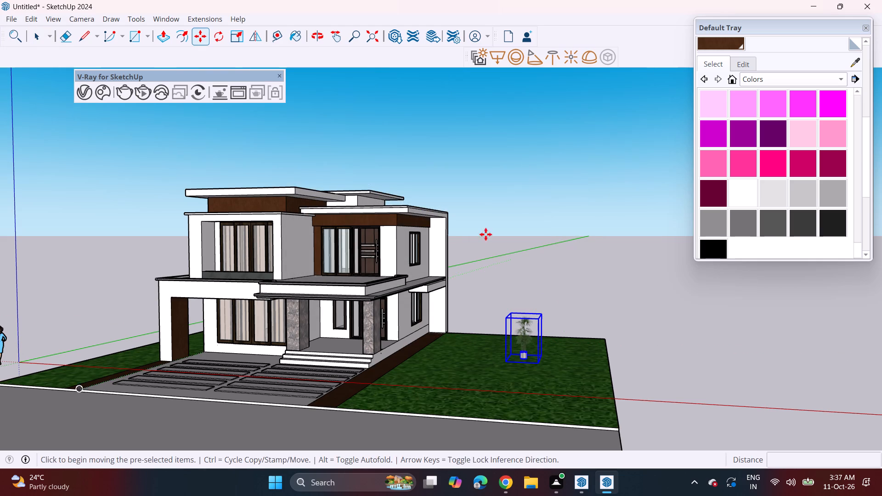
# Import the Flora+17 plant model and place it on the lawn between the house and the first potted plant.
pyautogui.click(6, 18)
pyautogui.click(46, 173)
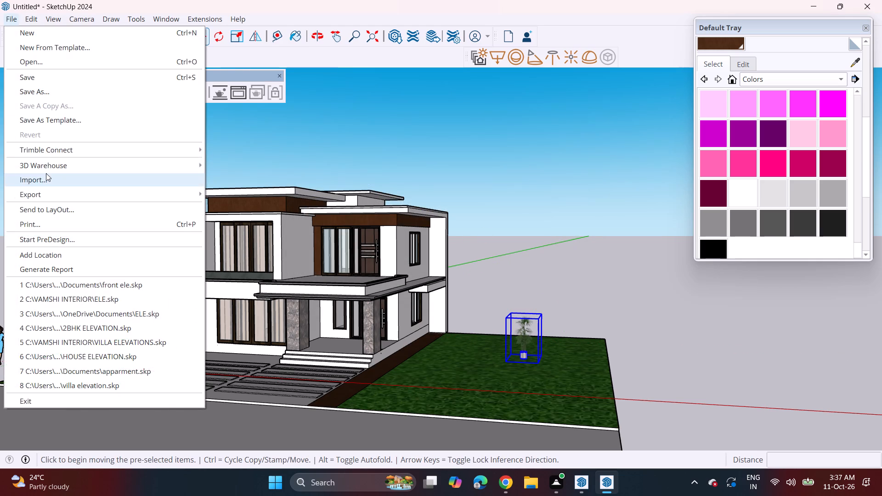
pyautogui.scroll(-4, 164, 152)
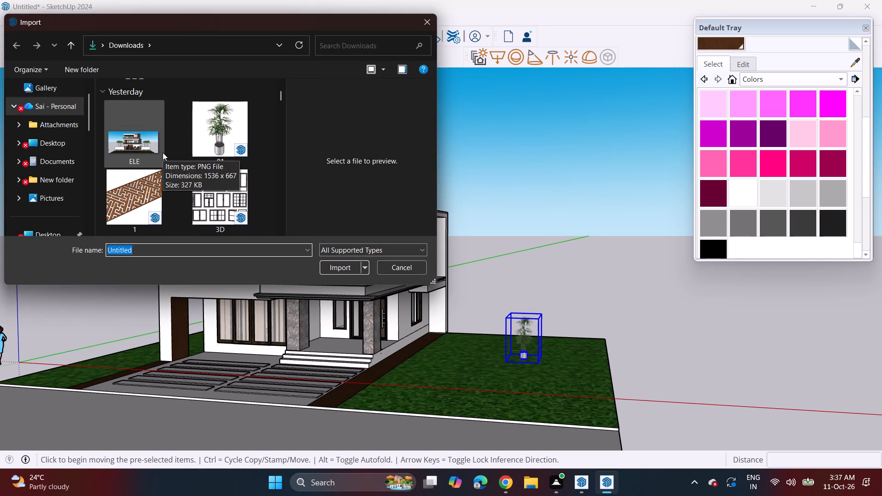
pyautogui.scroll(-5, 163, 152)
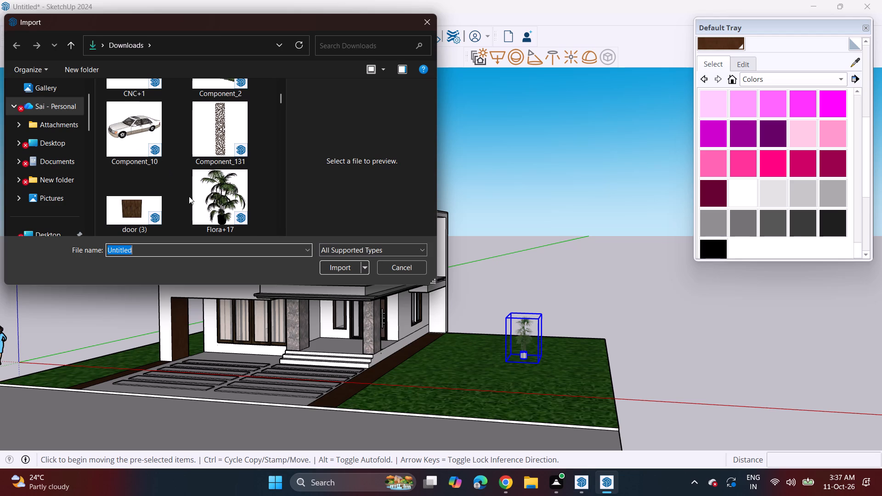
pyautogui.moveTo(198, 197); pyautogui.dragTo(204, 198)
pyautogui.click(349, 266)
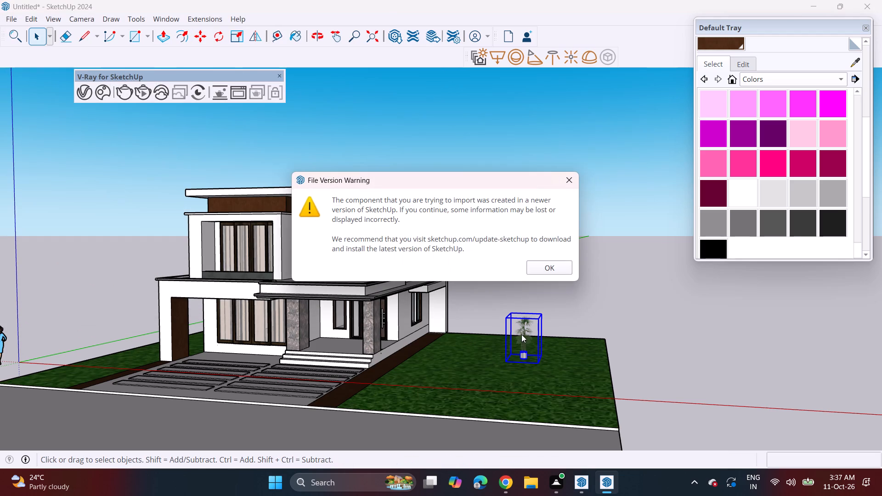
pyautogui.click(555, 269)
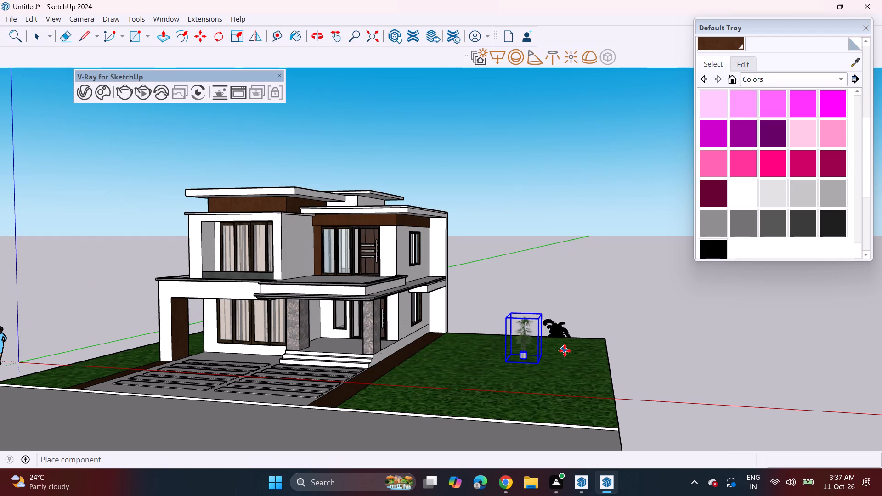
pyautogui.click(468, 371)
# Import the plant (1) model and place it on the lawn between the two plants already there.
pyautogui.click(3, 23)
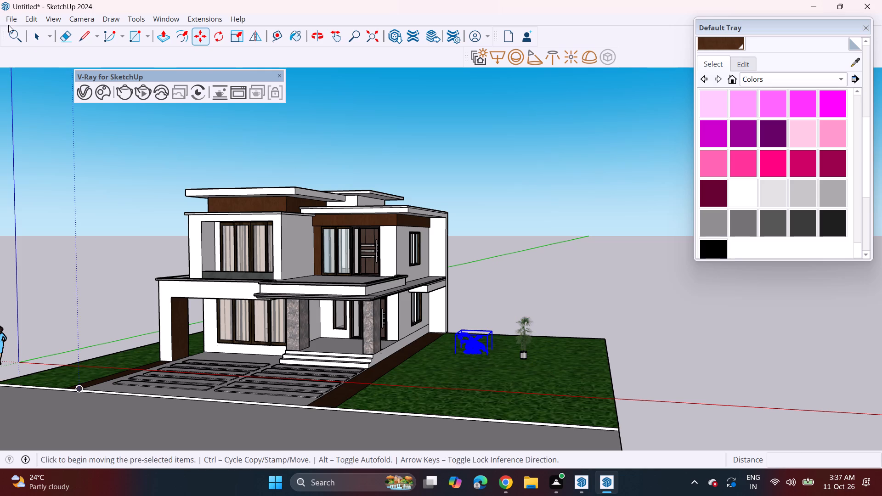
pyautogui.click(10, 25)
pyautogui.click(53, 183)
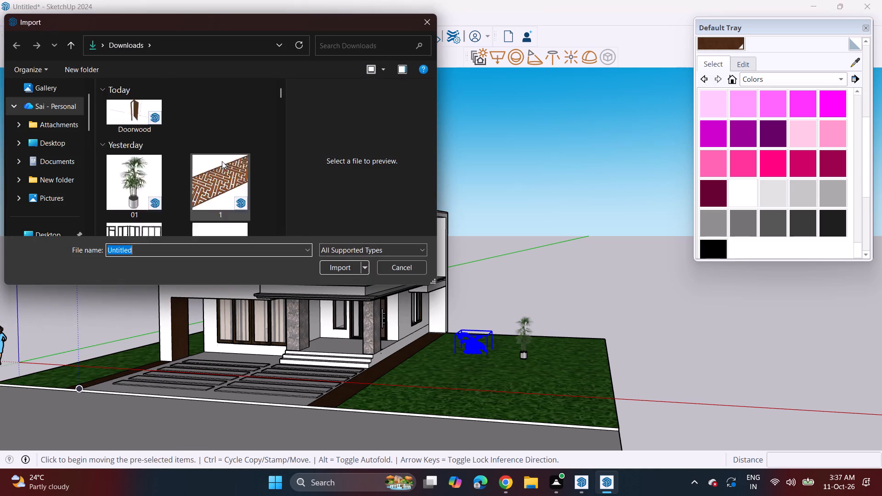
pyautogui.scroll(-16, 222, 162)
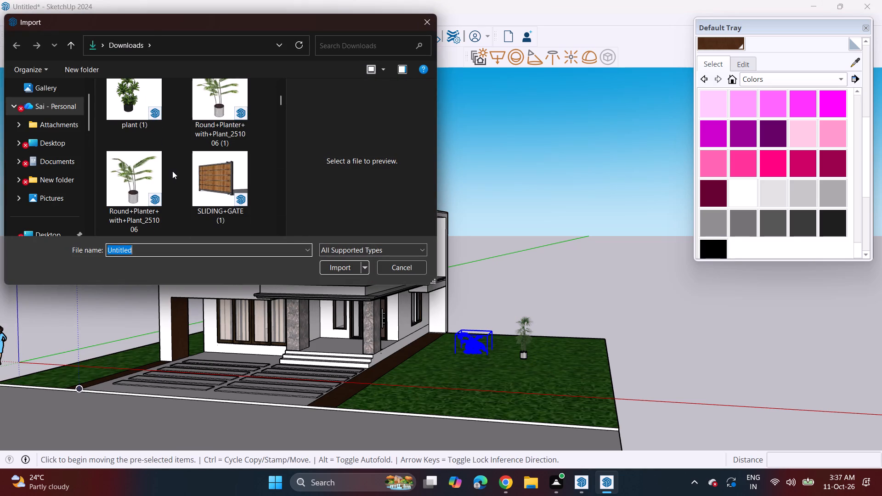
pyautogui.click(131, 116)
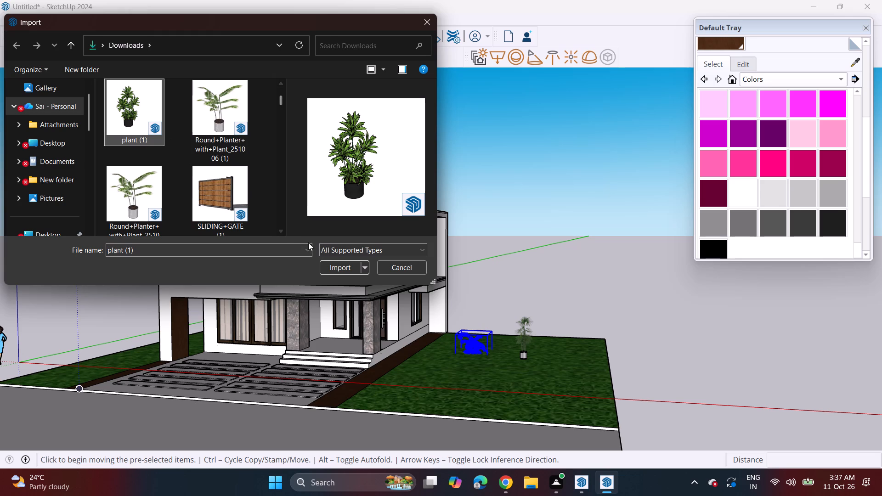
pyautogui.click(335, 264)
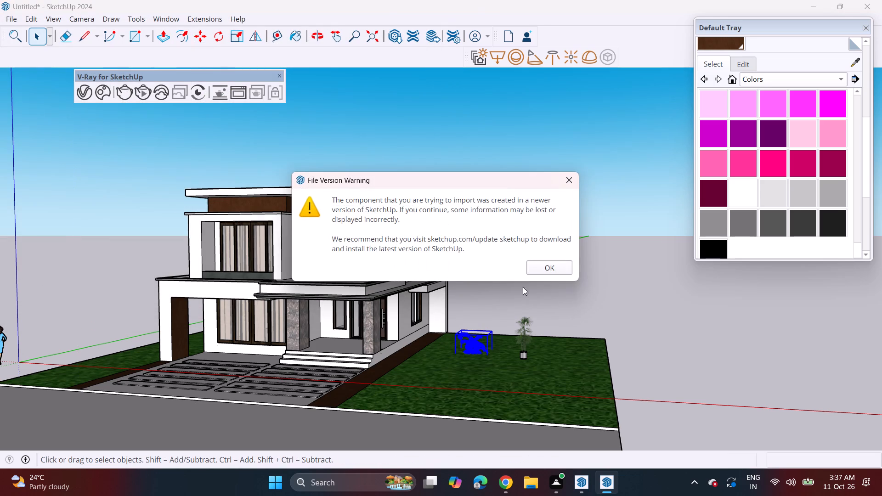
pyautogui.click(550, 270)
pyautogui.click(503, 366)
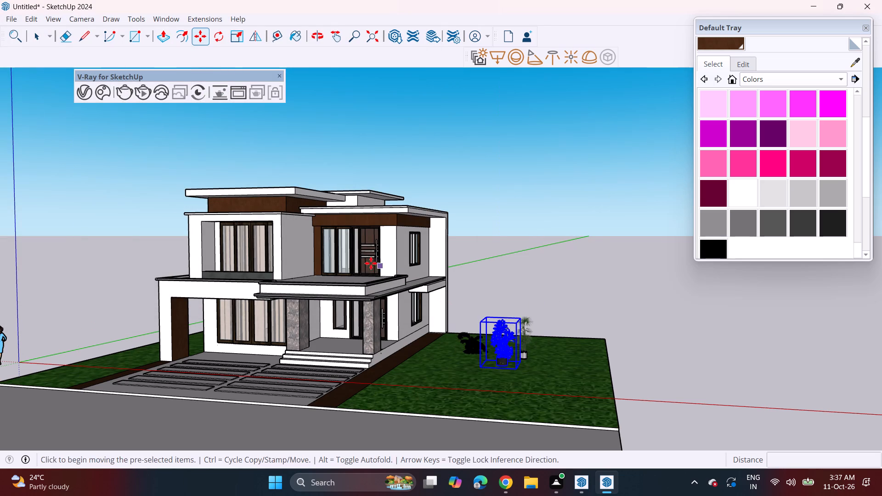
# Import the Component (2) potted plant model from Downloads and place it on the ground beside the lawn.
pyautogui.click(17, 17)
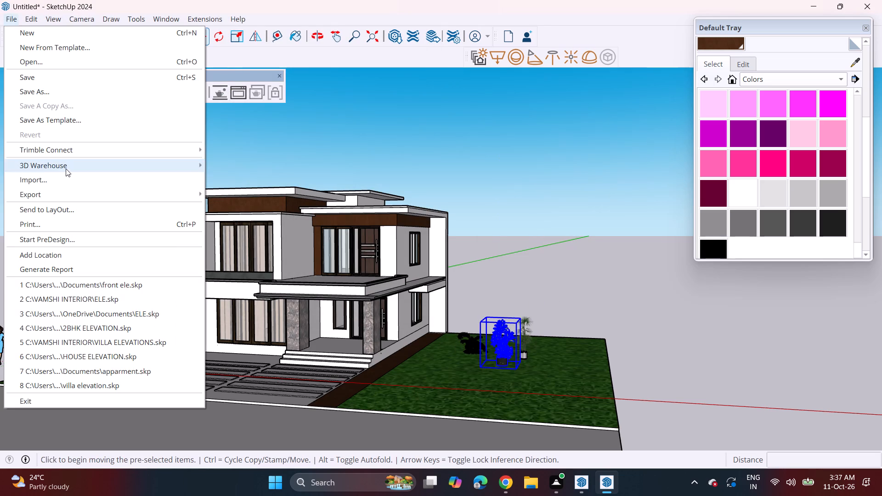
pyautogui.click(65, 180)
pyautogui.scroll(-5, 216, 147)
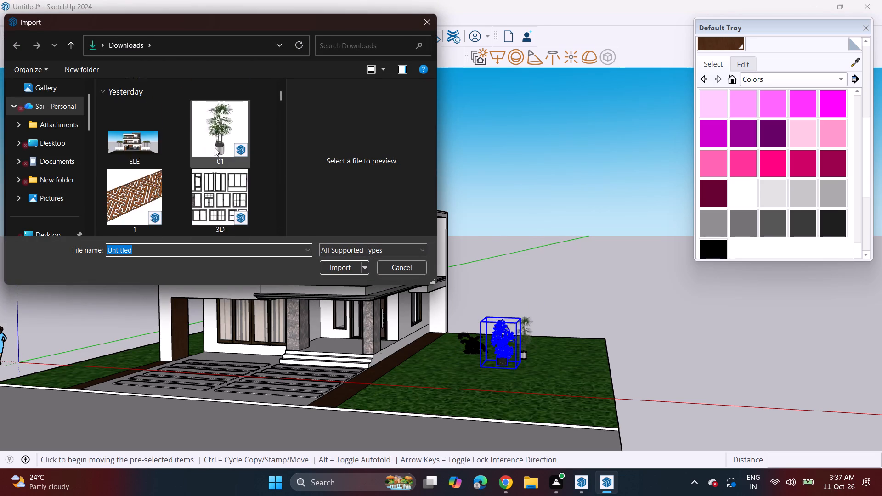
pyautogui.scroll(-10, 215, 148)
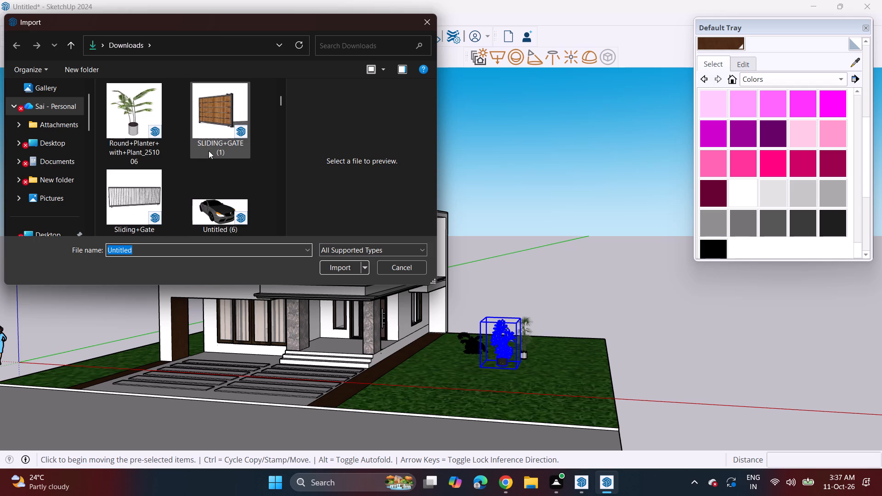
pyautogui.scroll(-16, 194, 157)
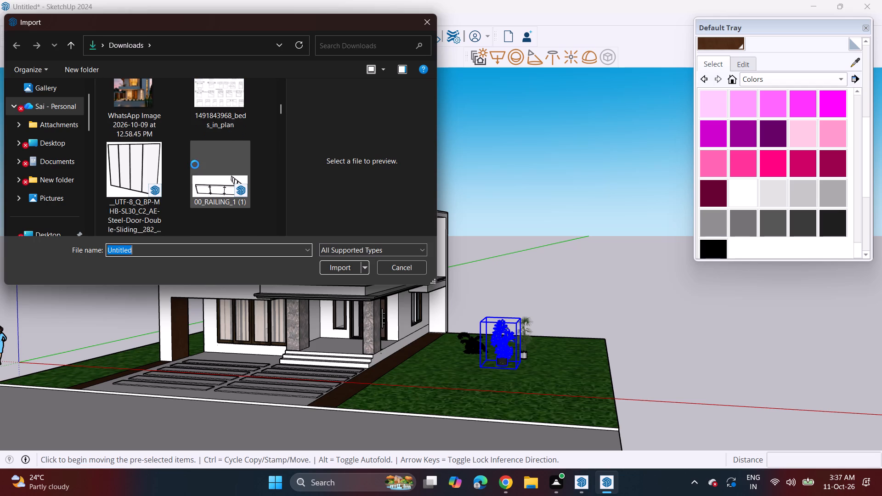
pyautogui.scroll(-5, 195, 164)
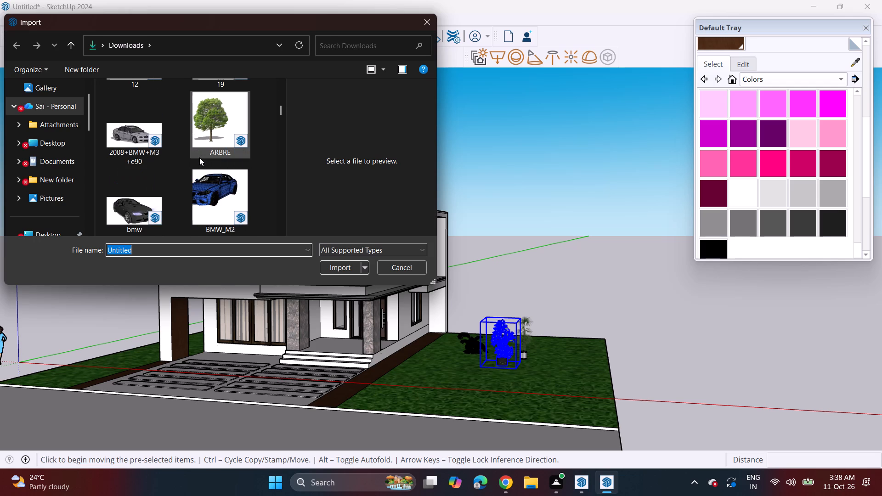
pyautogui.scroll(-3, 213, 150)
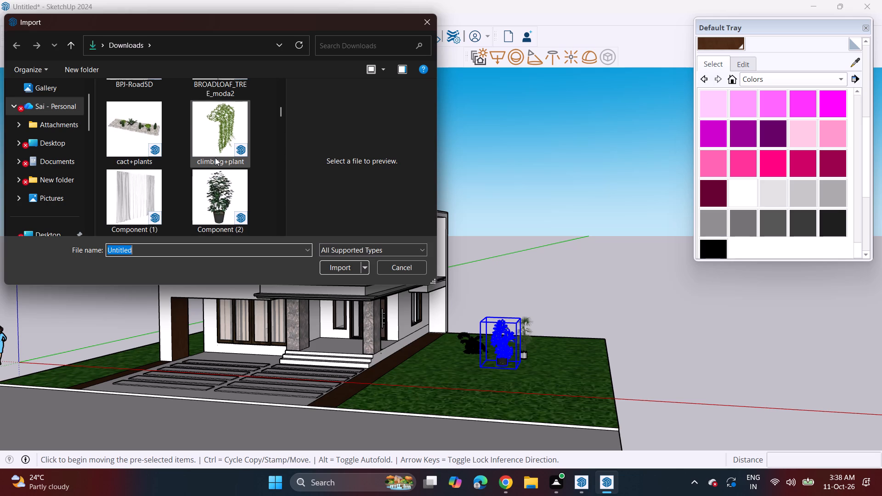
pyautogui.scroll(-3, 214, 158)
pyautogui.scroll(2, 214, 158)
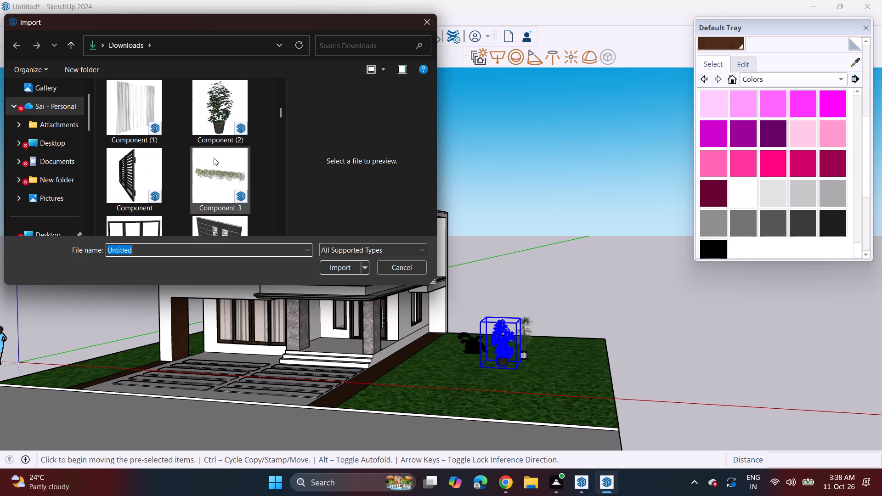
pyautogui.click(221, 124)
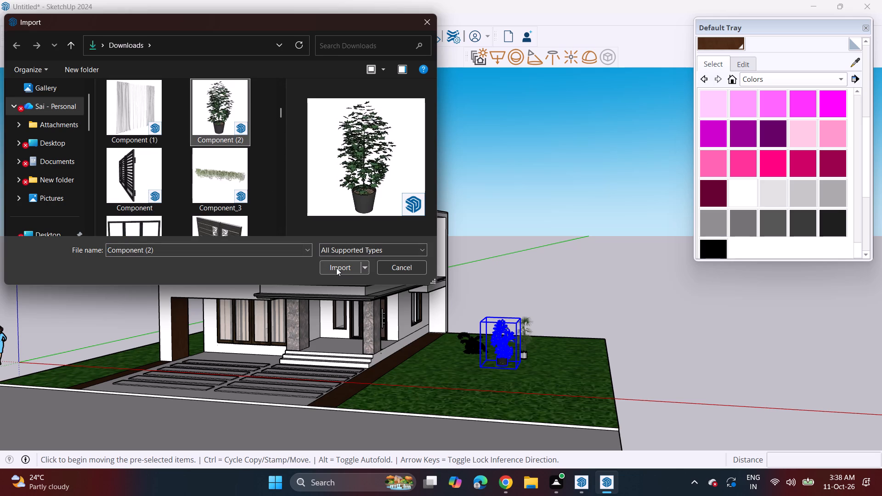
pyautogui.click(336, 268)
pyautogui.click(542, 269)
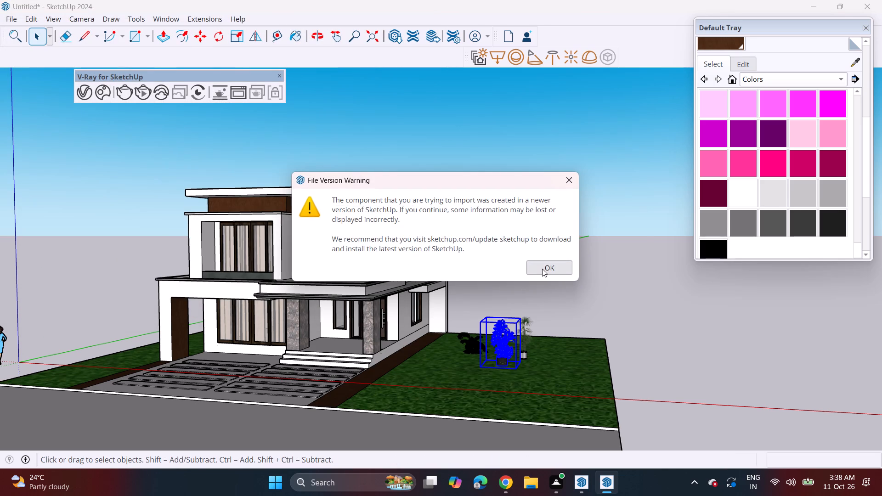
pyautogui.click(649, 259)
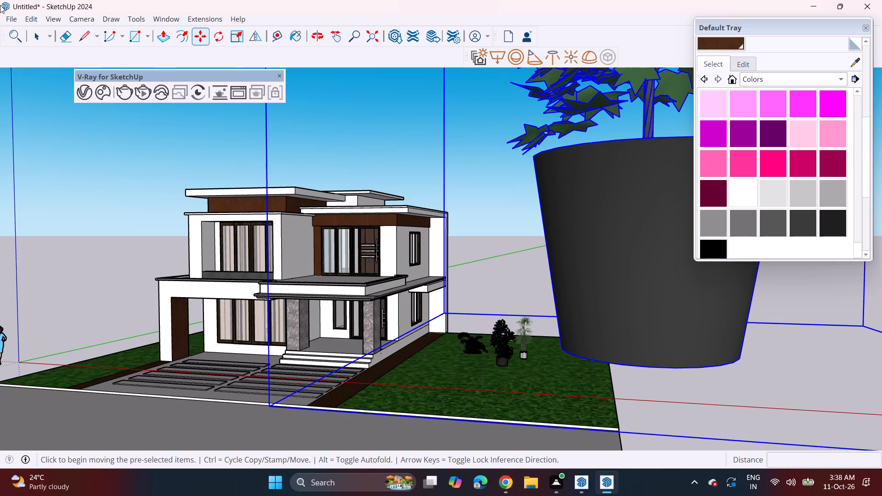
# Import the PLANTS planter model from Downloads and place it on the open ground away from the house, past the oversized potted plant.
pyautogui.click(13, 18)
pyautogui.click(49, 179)
pyautogui.scroll(-20, 223, 175)
pyautogui.scroll(-4, 223, 175)
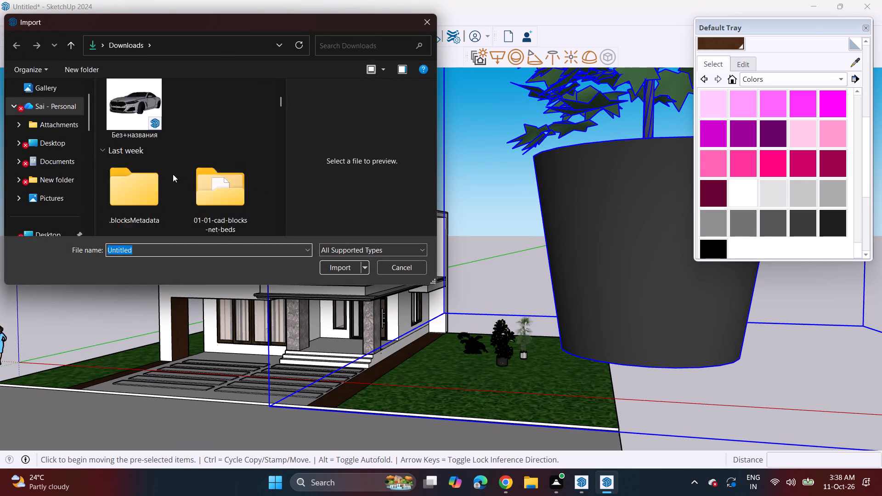
pyautogui.scroll(-20, 170, 172)
pyautogui.scroll(-2, 170, 172)
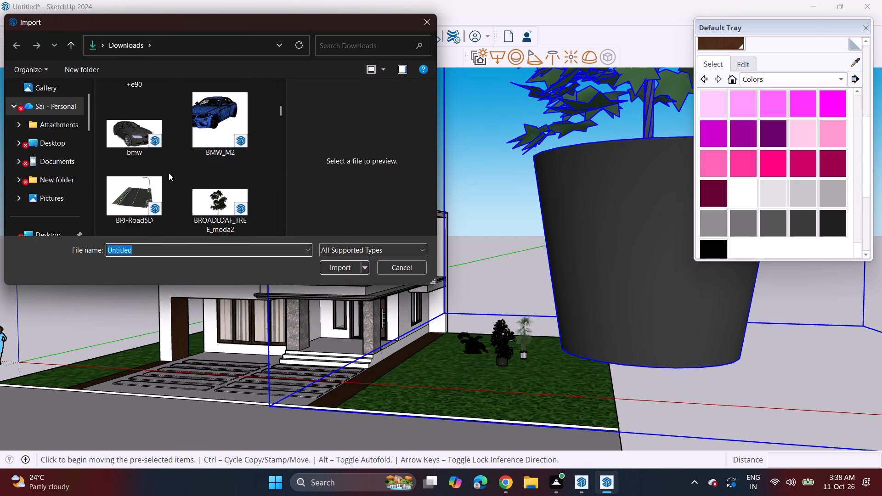
pyautogui.scroll(-18, 169, 173)
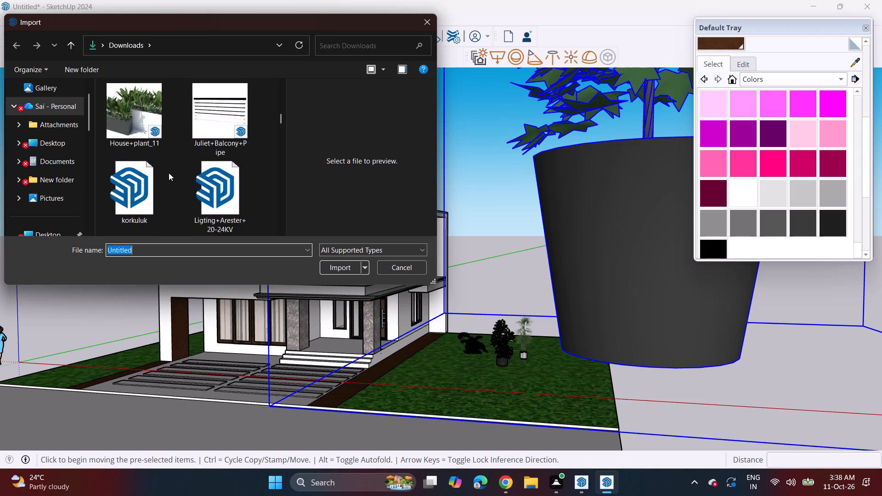
pyautogui.scroll(-8, 168, 172)
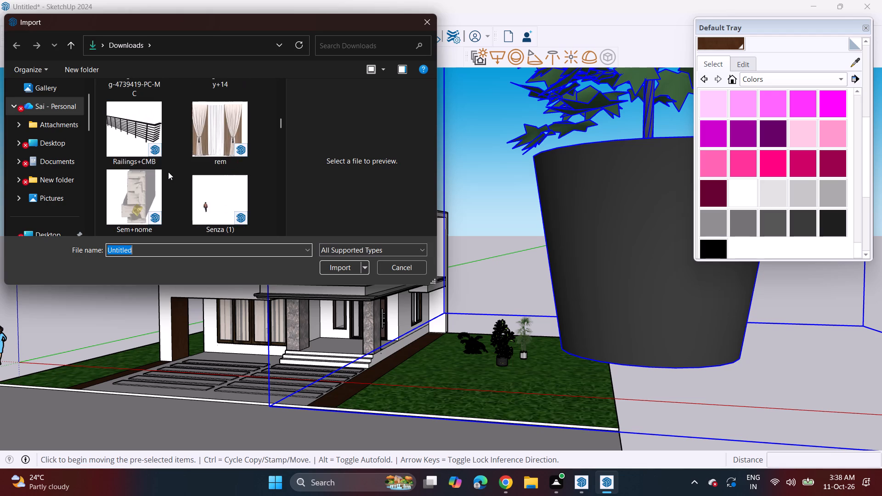
pyautogui.scroll(-7, 168, 172)
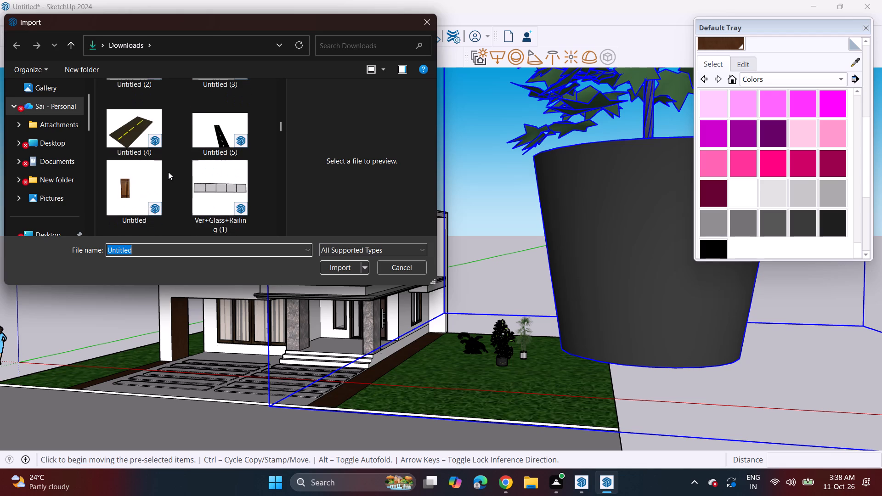
pyautogui.scroll(-3, 168, 172)
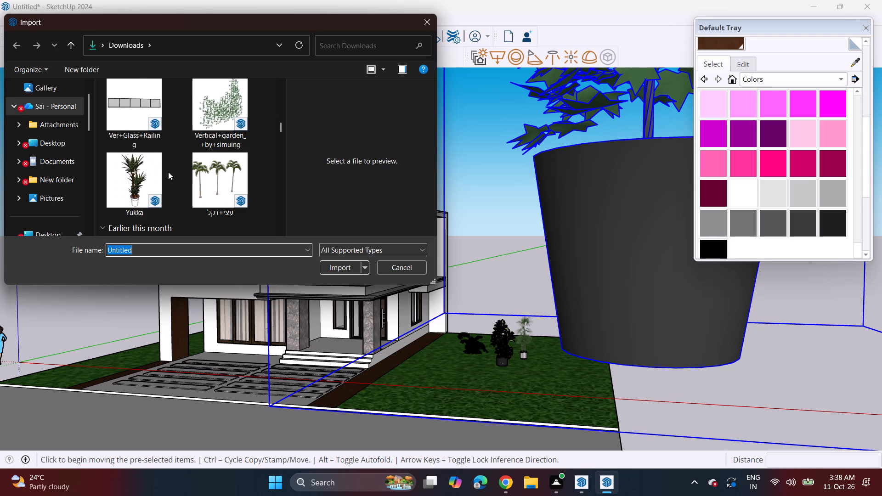
pyautogui.scroll(-5, 168, 172)
pyautogui.scroll(3, 168, 172)
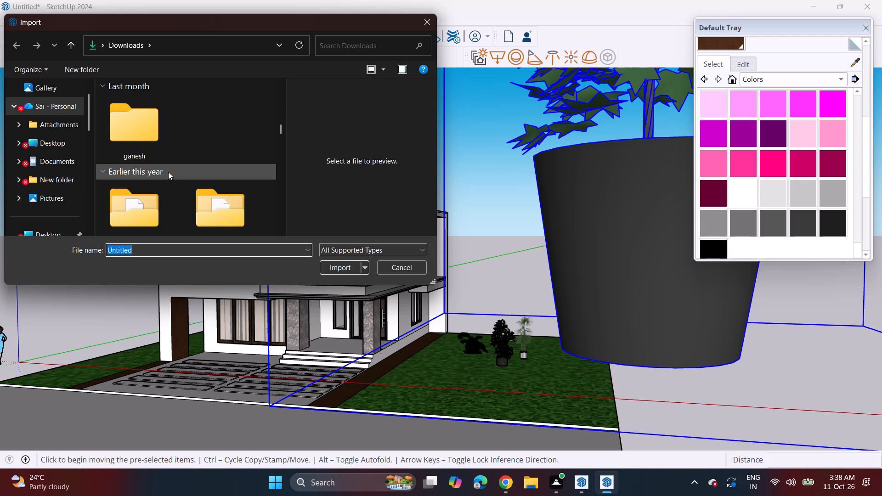
pyautogui.scroll(9, 168, 172)
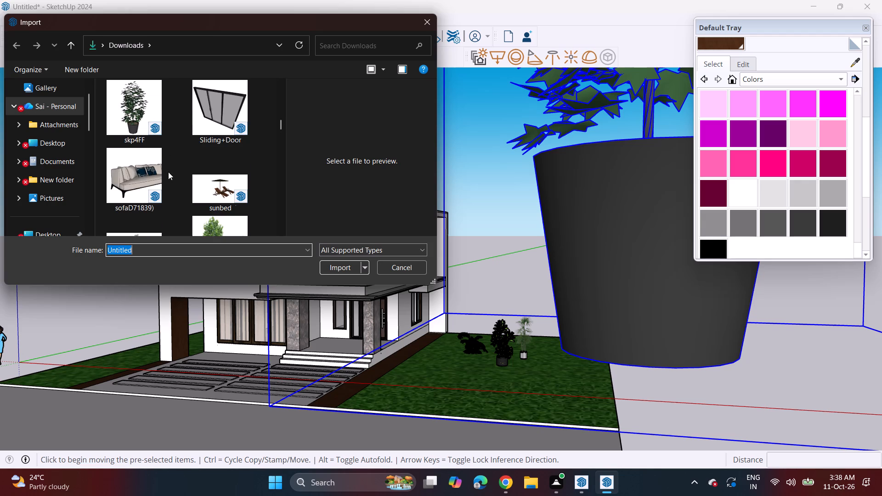
pyautogui.scroll(3, 169, 171)
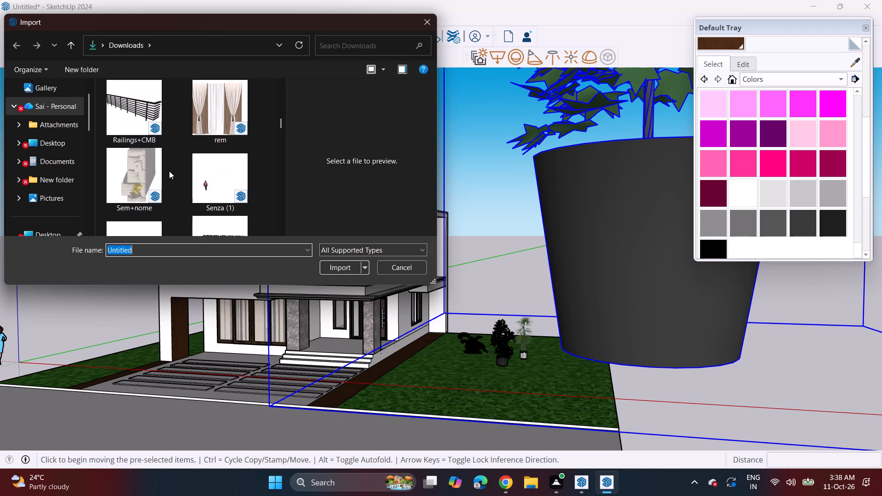
pyautogui.scroll(5, 169, 171)
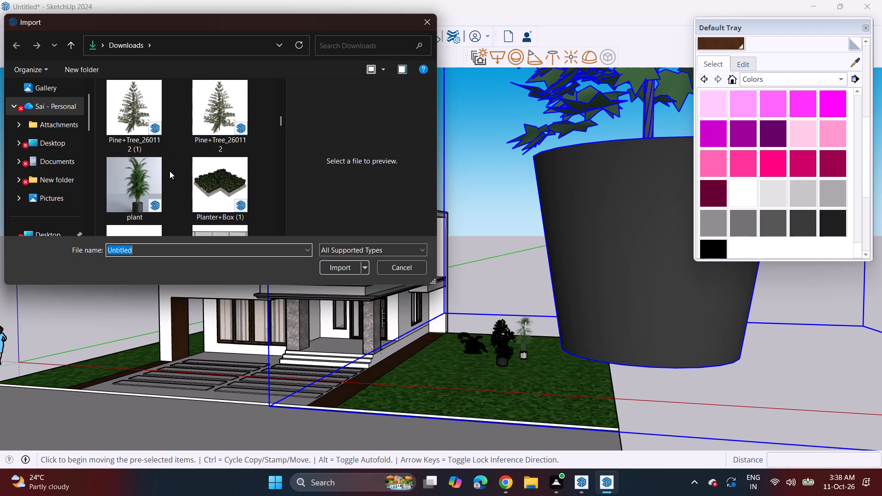
pyautogui.scroll(-2, 170, 174)
pyautogui.click(203, 140)
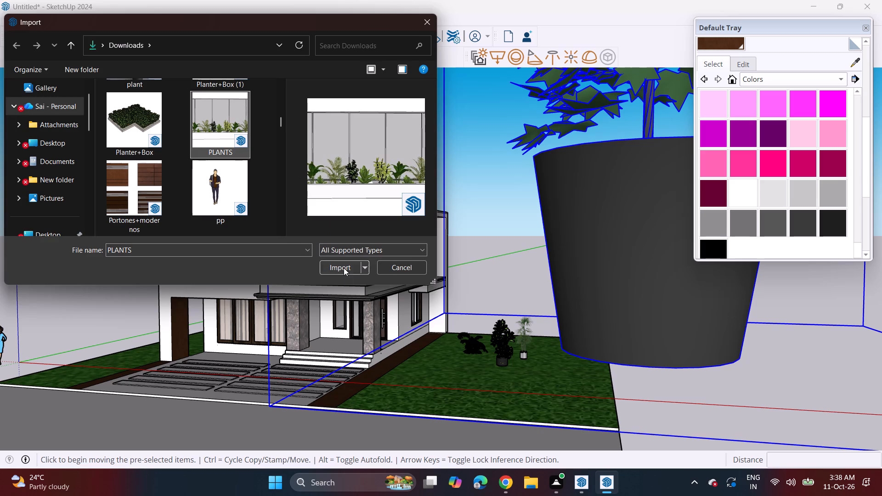
pyautogui.click(344, 268)
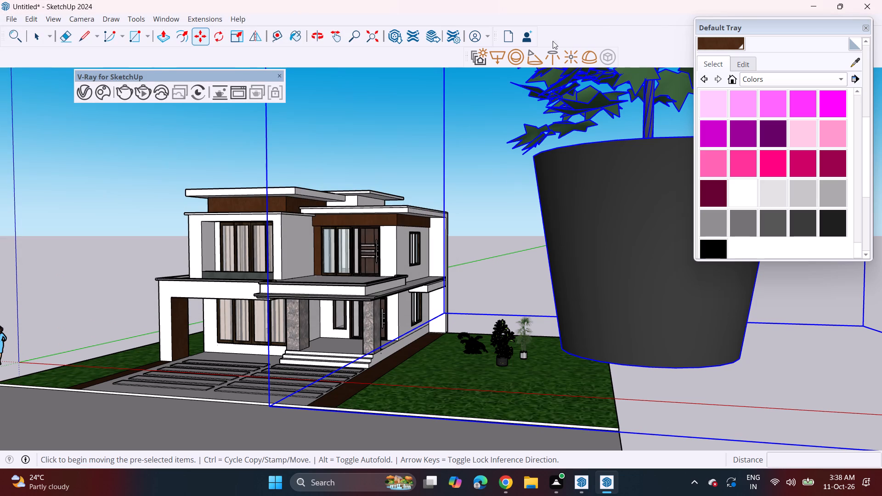
pyautogui.click(542, 273)
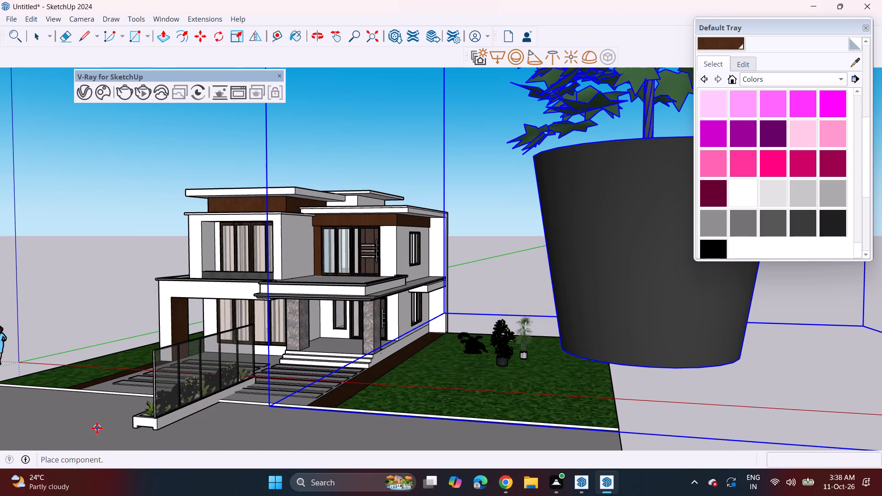
pyautogui.scroll(-8, 175, 370)
pyautogui.click(610, 434)
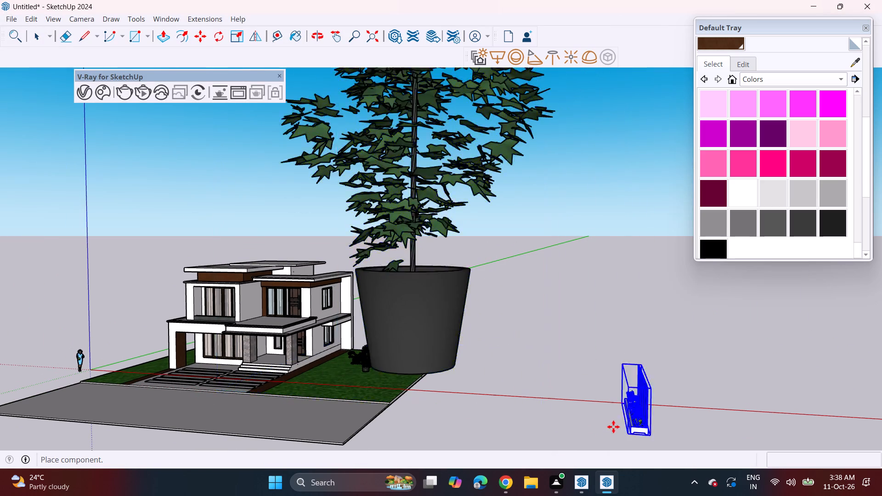
# Explode the imported PLANTS model and delete its glass fence panels.
pyautogui.scroll(-4, 617, 409)
pyautogui.moveTo(617, 409); pyautogui.dragTo(553, 296, button='middle')
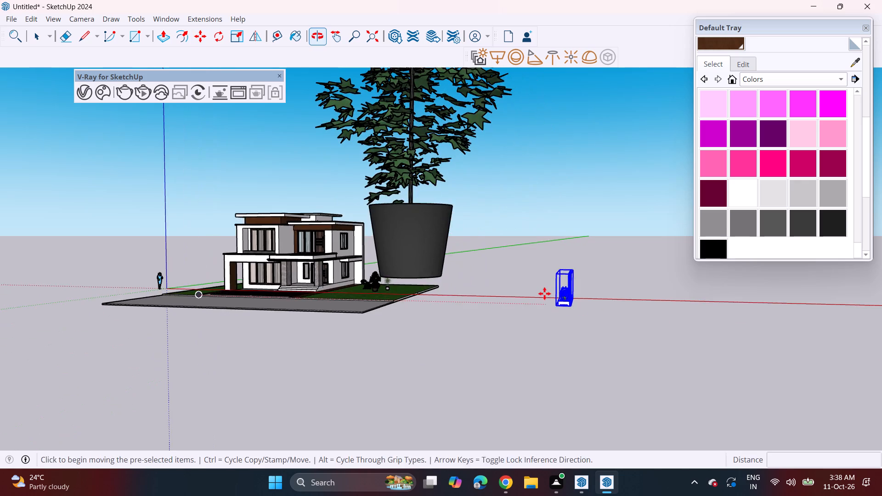
pyautogui.moveTo(550, 302); pyautogui.dragTo(656, 377, button='middle')
pyautogui.rightClick(632, 328)
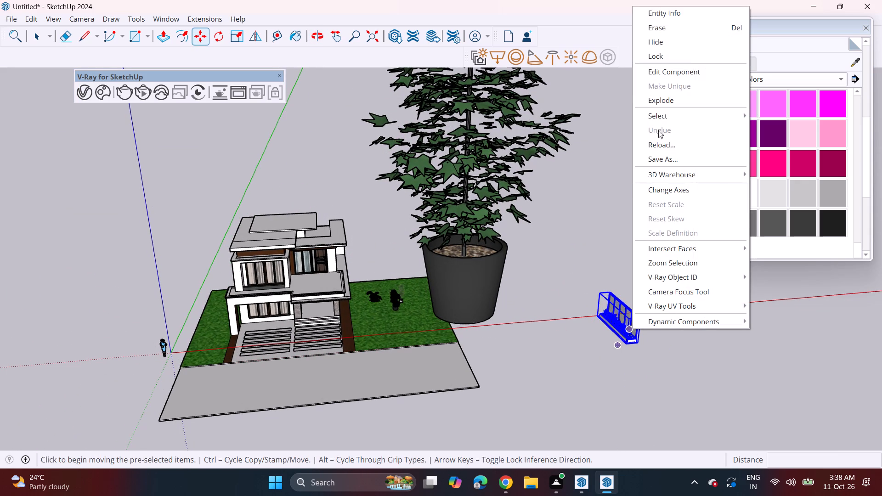
pyautogui.click(670, 99)
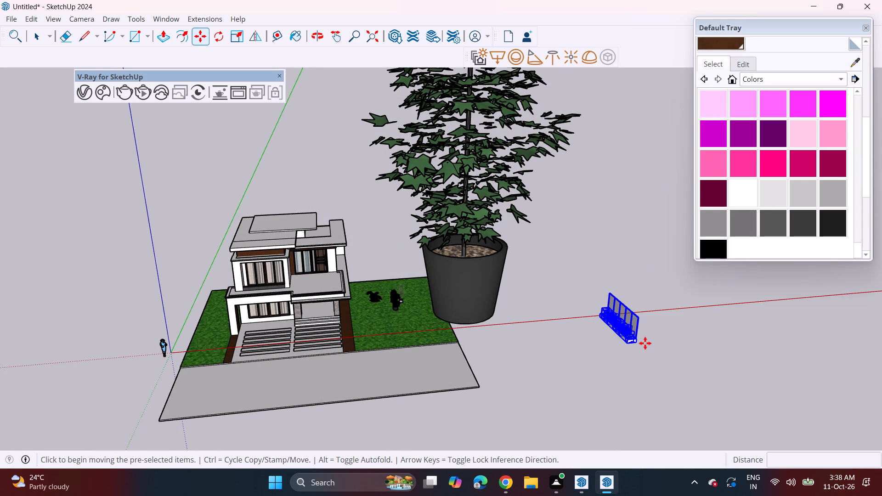
pyautogui.scroll(3, 645, 343)
pyautogui.press('space')
pyautogui.click(636, 309)
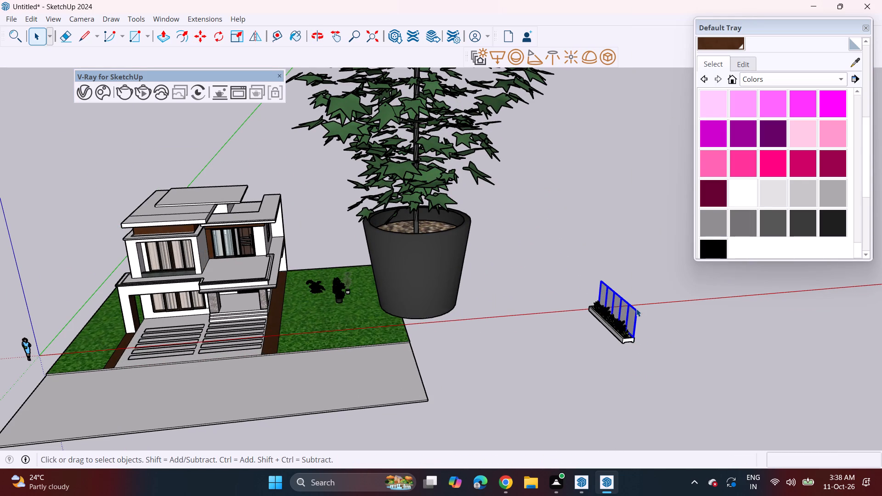
pyautogui.press('Delete')
# Group the remaining planter box and all its plants.
pyautogui.moveTo(560, 265); pyautogui.dragTo(657, 371)
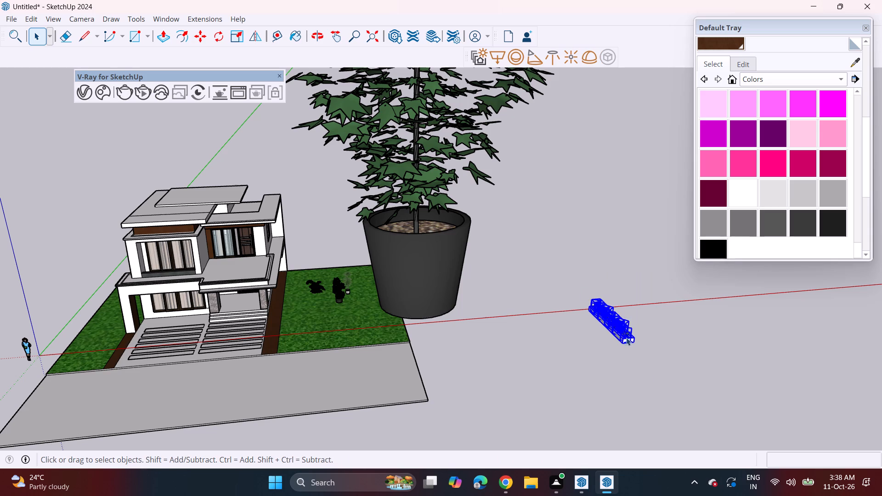
pyautogui.rightClick(622, 330)
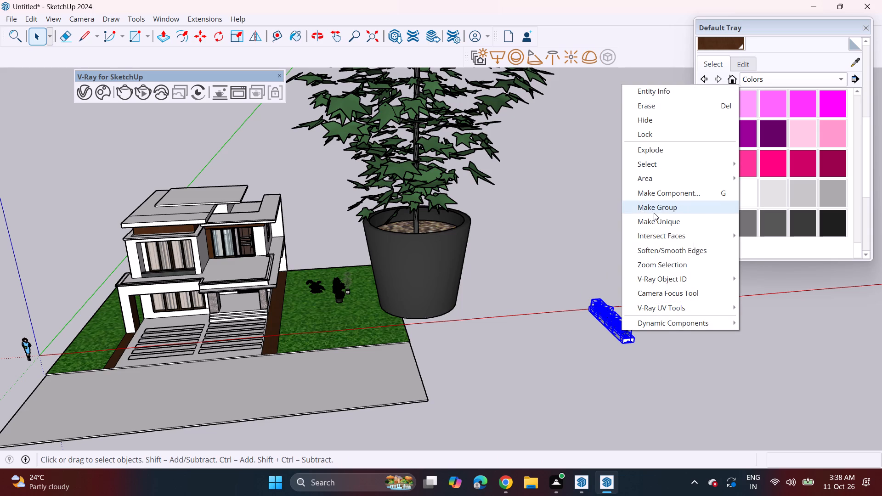
pyautogui.click(654, 213)
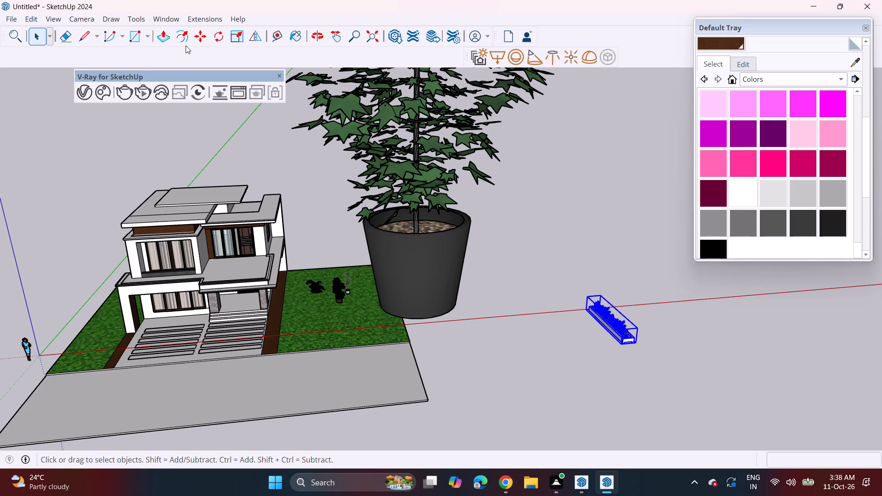
# Rotate the planter group 90 degrees on the ground plane so it runs parallel to the road.
pyautogui.click(216, 36)
pyautogui.click(526, 386)
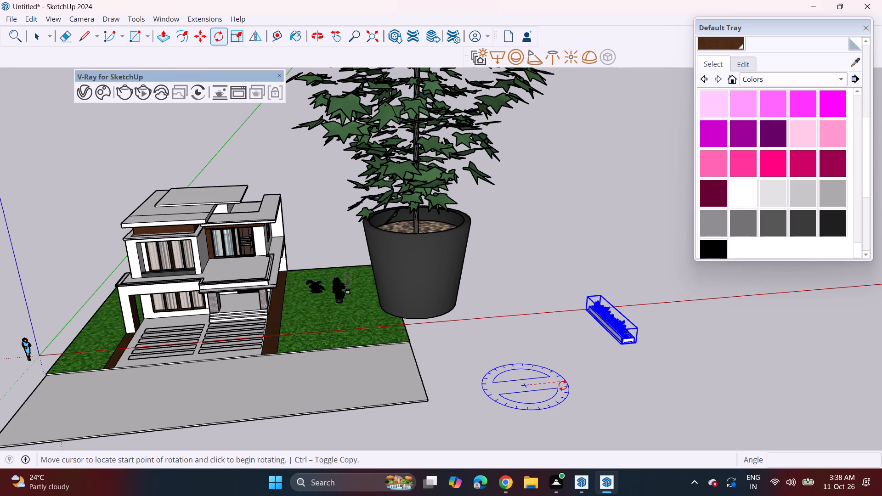
pyautogui.click(563, 385)
pyautogui.click(506, 357)
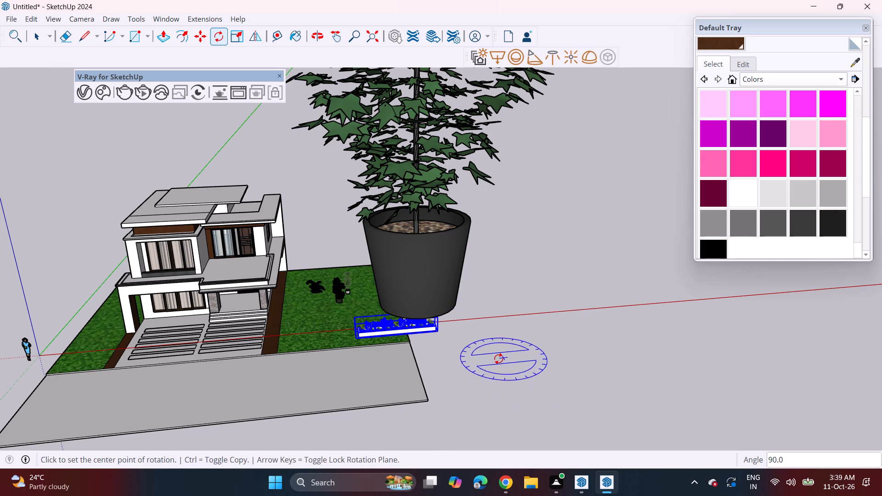
# Move the planter group from the lawn to the ground-floor front window, with its end against the entrance steps.
pyautogui.scroll(9, 416, 333)
pyautogui.press('m')
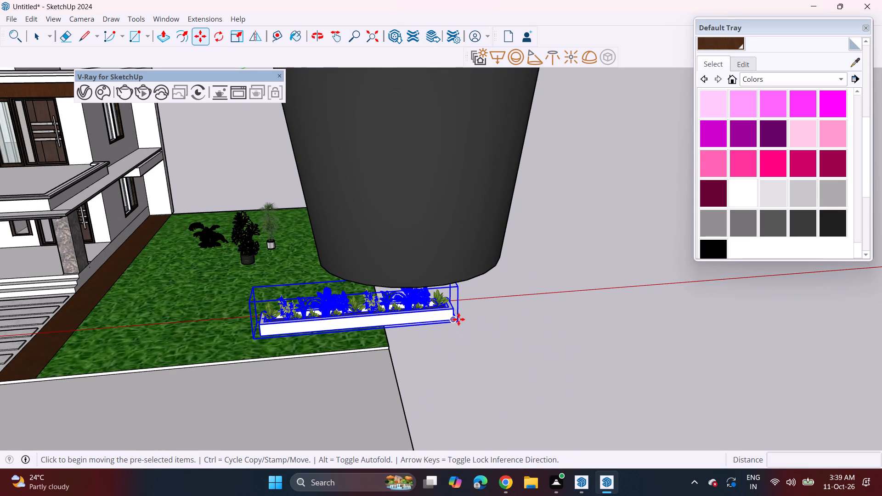
pyautogui.click(461, 323)
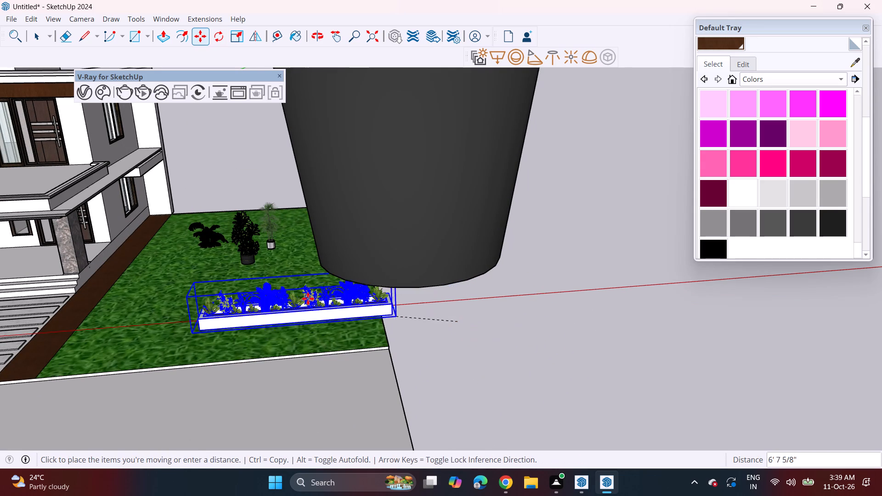
pyautogui.moveTo(197, 323); pyautogui.dragTo(648, 348, button='middle')
pyautogui.scroll(4, 379, 332)
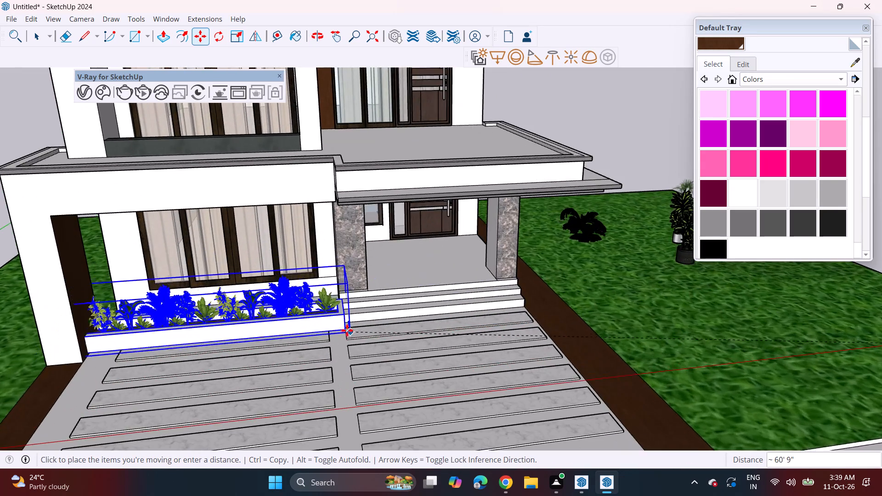
pyautogui.scroll(7, 323, 329)
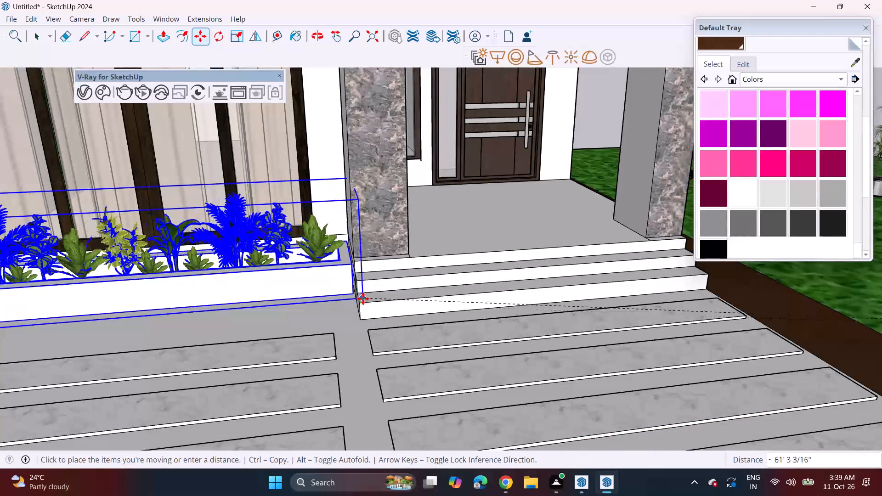
pyautogui.click(363, 303)
# Lower the planter group to the paving and shift it about 1' 6" back along the green axis towards the window wall.
pyautogui.moveTo(359, 315); pyautogui.dragTo(372, 263, button='middle')
pyautogui.scroll(8, 361, 267)
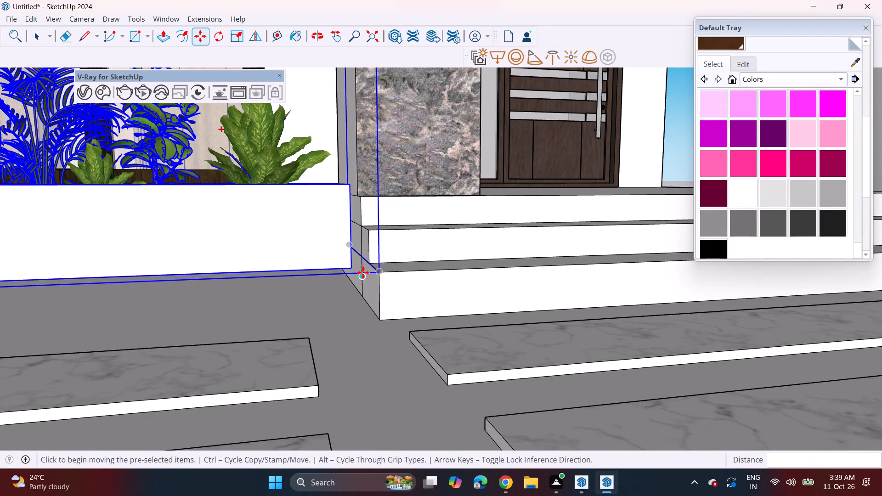
pyautogui.click(363, 272)
pyautogui.click(358, 295)
pyautogui.moveTo(373, 293); pyautogui.dragTo(371, 296, button='middle')
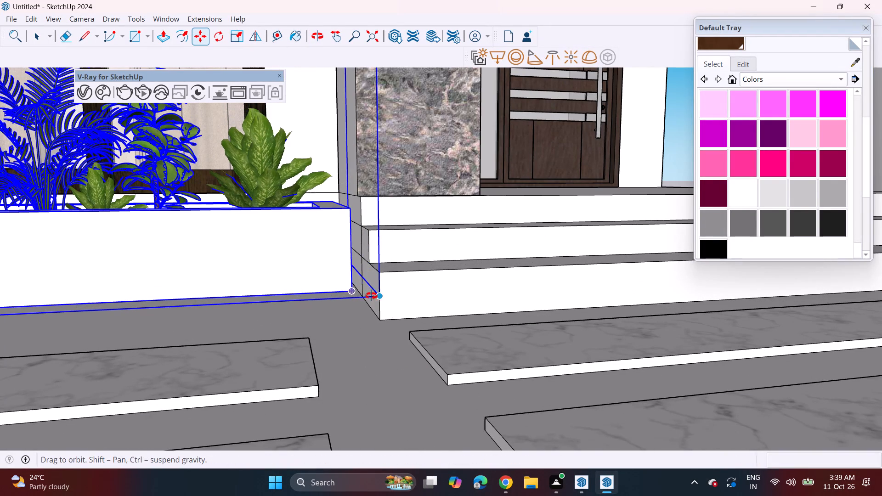
pyautogui.moveTo(371, 296); pyautogui.dragTo(284, 310, button='middle')
pyautogui.moveTo(261, 304); pyautogui.dragTo(309, 364, button='middle')
pyautogui.click(240, 328)
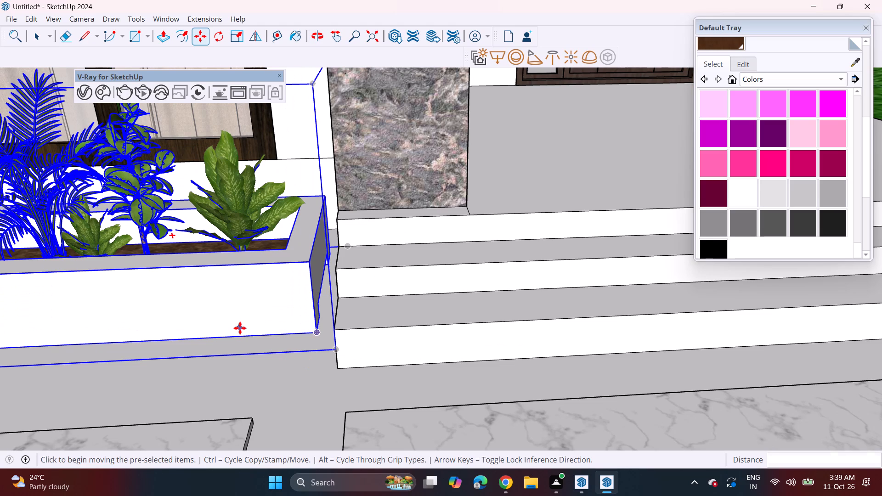
pyautogui.click(258, 283)
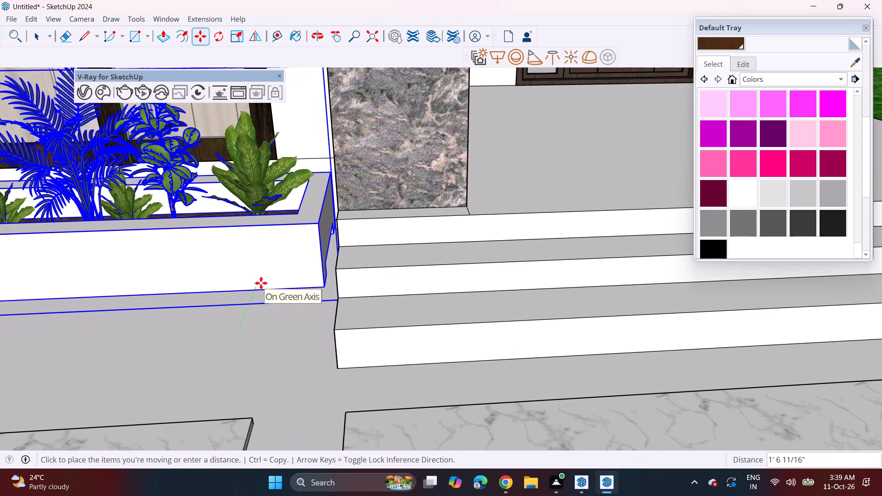
pyautogui.moveTo(309, 306); pyautogui.dragTo(259, 223, button='middle')
pyautogui.scroll(1, 257, 219)
pyautogui.scroll(-14, 241, 213)
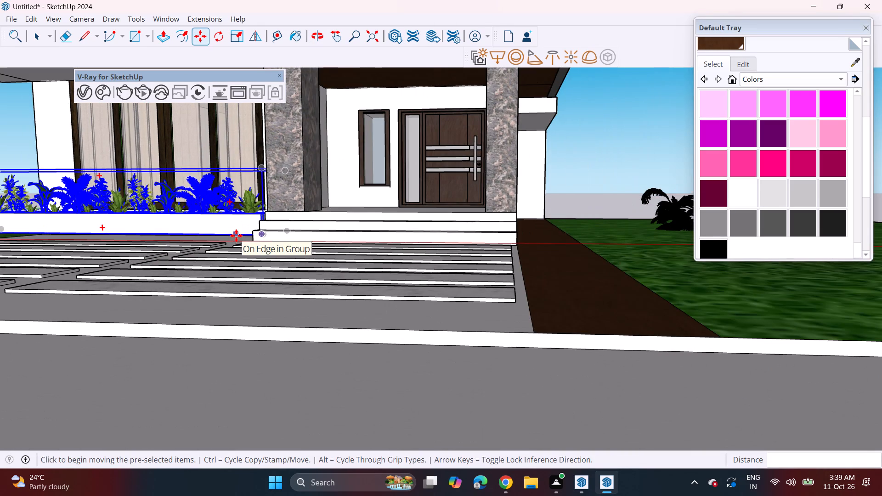
pyautogui.press('space')
pyautogui.click(626, 128)
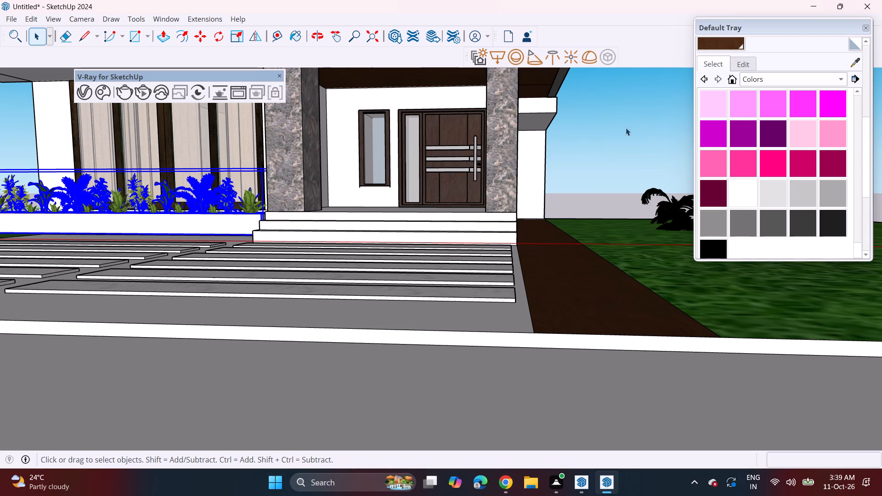
# Examine the planter's placement beneath the front window from the side of the house and from the front.
pyautogui.scroll(-3, 423, 237)
pyautogui.keyDown('shift'); pyautogui.moveTo(337, 231); pyautogui.dragTo(396, 311, button='middle'); pyautogui.keyUp('shift')
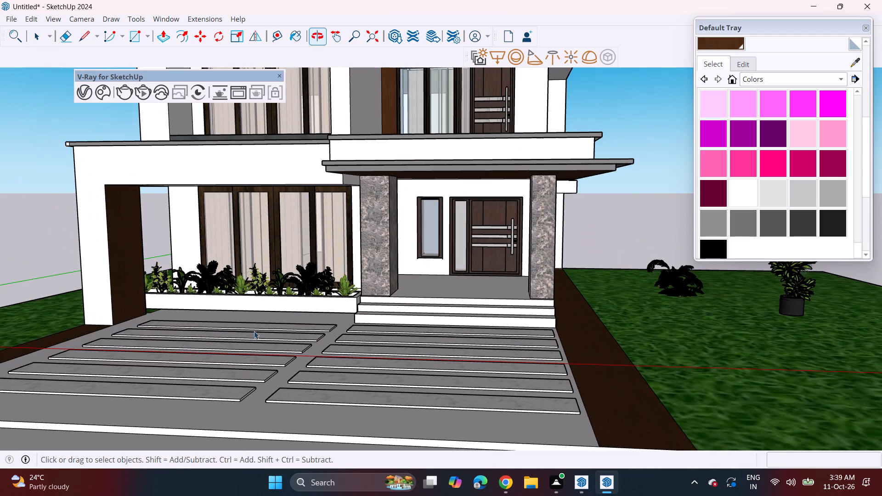
pyautogui.moveTo(158, 322); pyautogui.dragTo(488, 330, button='middle')
pyautogui.scroll(3, 464, 378)
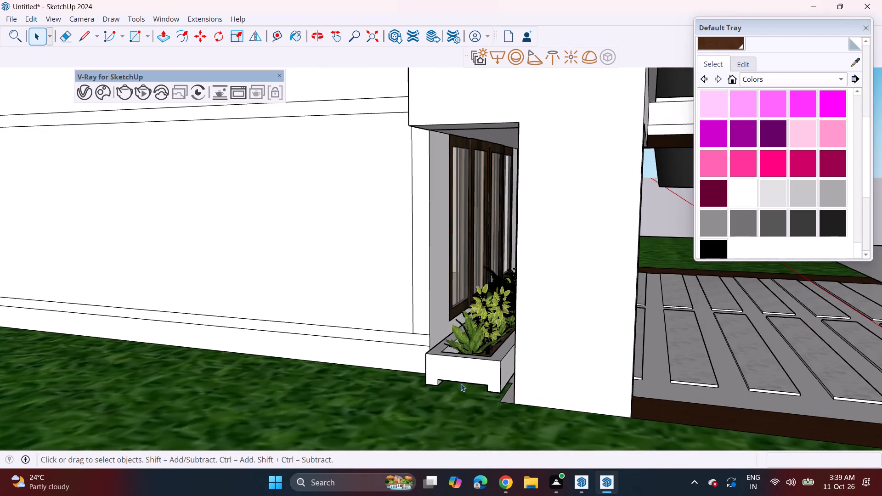
pyautogui.moveTo(443, 381); pyautogui.dragTo(209, 338, button='middle')
pyautogui.moveTo(423, 299); pyautogui.dragTo(329, 309, button='middle')
pyautogui.scroll(-4, 324, 313)
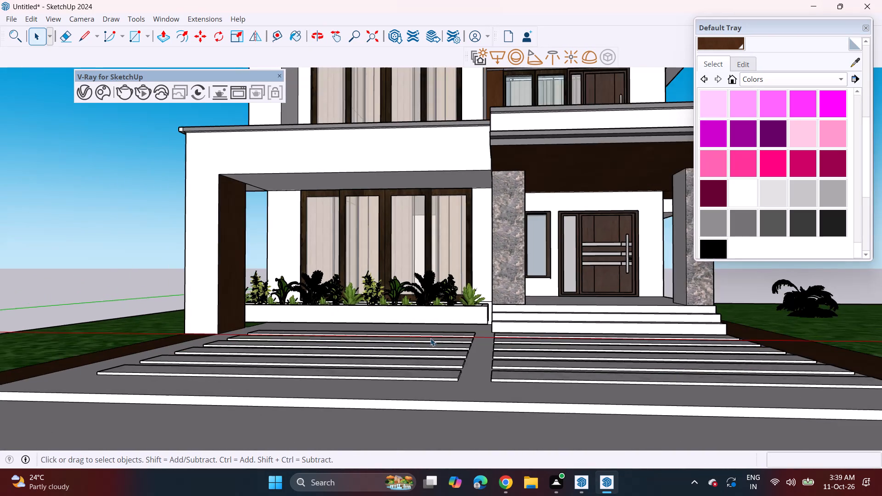
pyautogui.keyDown('shift'); pyautogui.moveTo(434, 340); pyautogui.dragTo(390, 340, button='middle'); pyautogui.keyUp('shift')
pyautogui.scroll(-3, 367, 344)
pyautogui.keyDown('shift'); pyautogui.moveTo(448, 335); pyautogui.dragTo(384, 370, button='middle'); pyautogui.keyUp('shift')
pyautogui.moveTo(377, 273); pyautogui.dragTo(374, 318, button='middle')
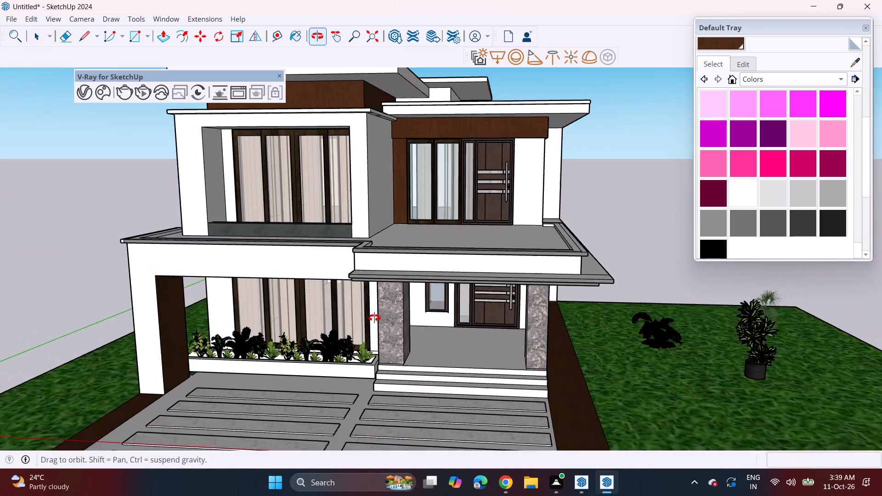
pyautogui.moveTo(374, 318); pyautogui.dragTo(373, 324, button='middle')
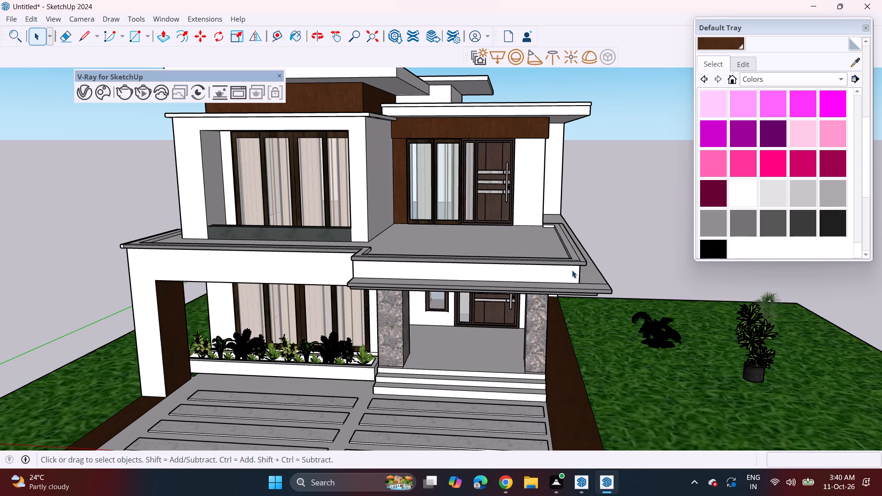
# Move the potted palm from the side lawn to the paving at the planter's end beside the brown column.
pyautogui.moveTo(715, 297); pyautogui.dragTo(670, 292, button='middle')
pyautogui.click(785, 332)
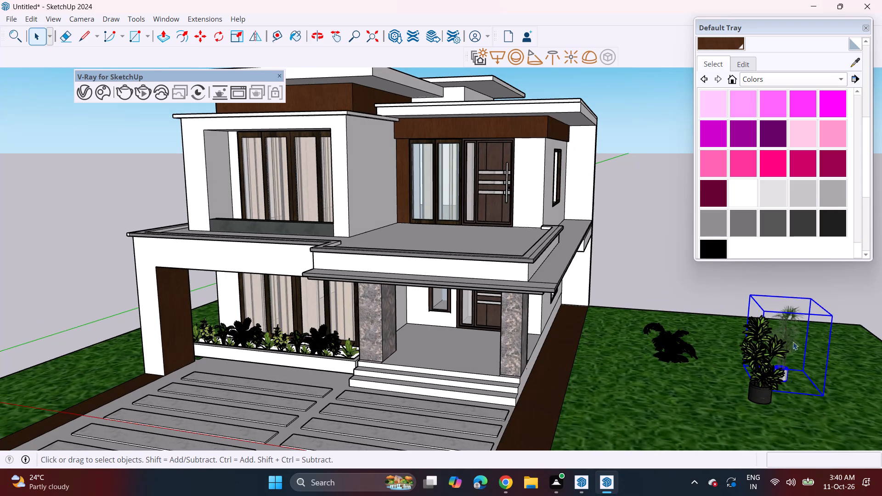
pyautogui.press('m')
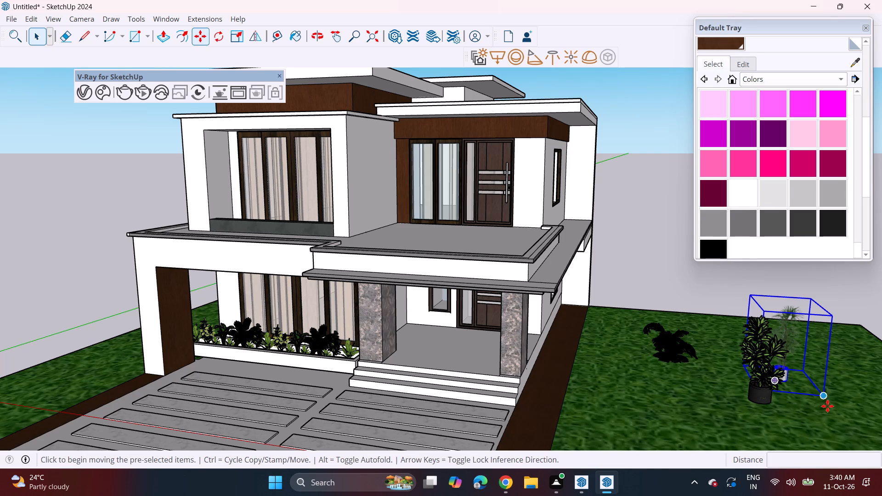
pyautogui.click(824, 398)
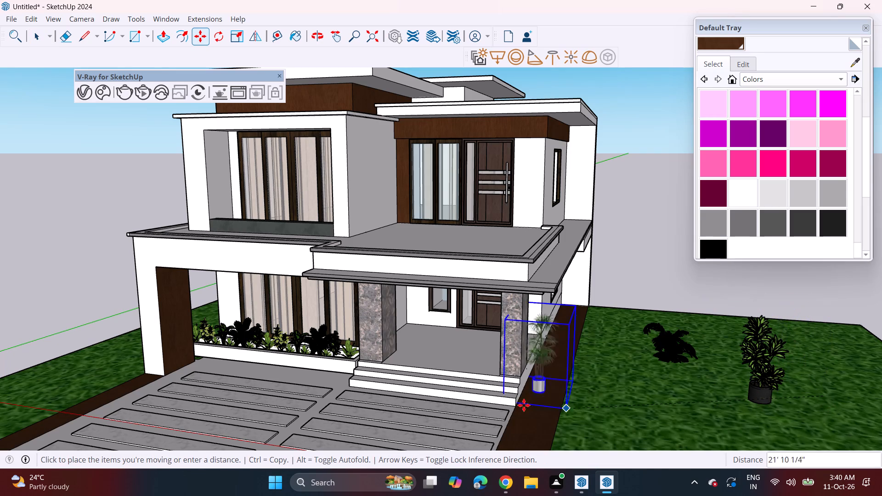
pyautogui.click(204, 379)
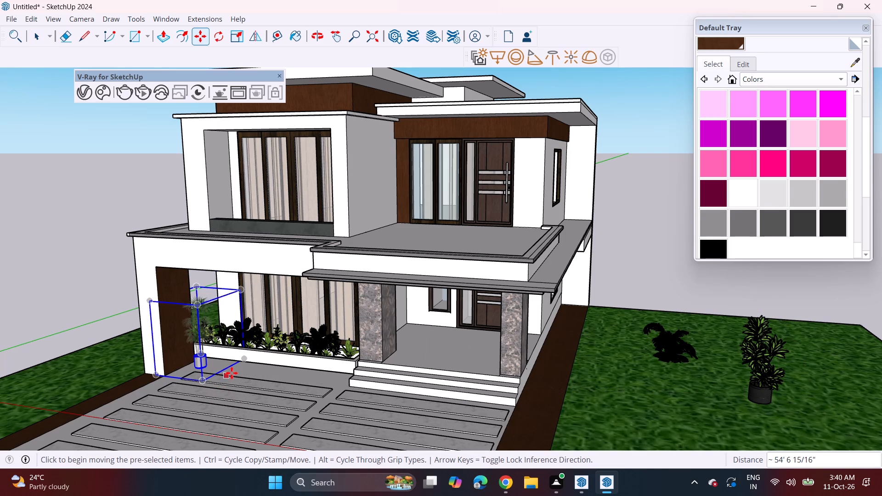
# Scale the oversized potted tree down uniformly to about 0.11, and shrink it further in a second uniform scaling.
pyautogui.scroll(-4, 232, 372)
pyautogui.scroll(-8, 361, 355)
pyautogui.press('space')
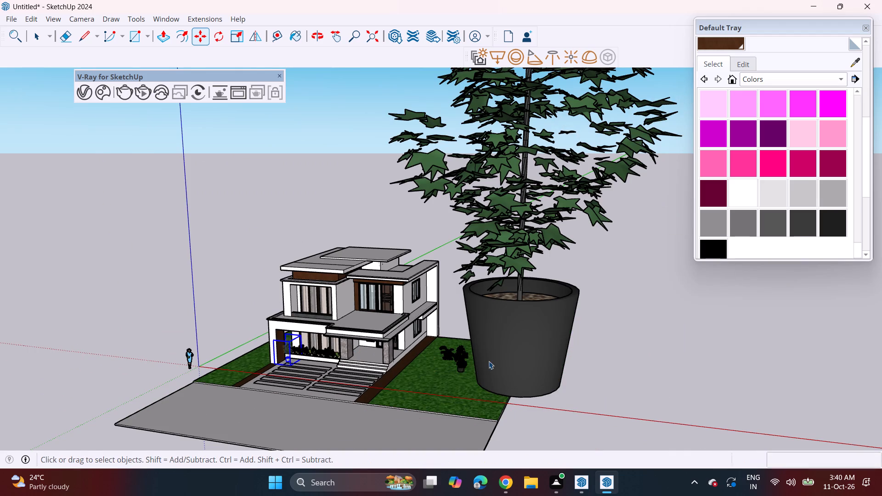
pyautogui.click(489, 361)
pyautogui.scroll(-5, 492, 356)
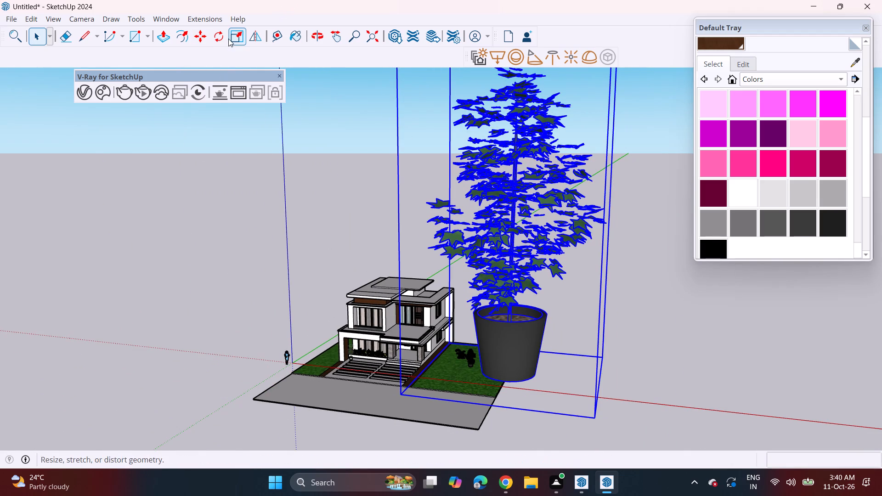
pyautogui.click(228, 39)
pyautogui.scroll(-5, 332, 147)
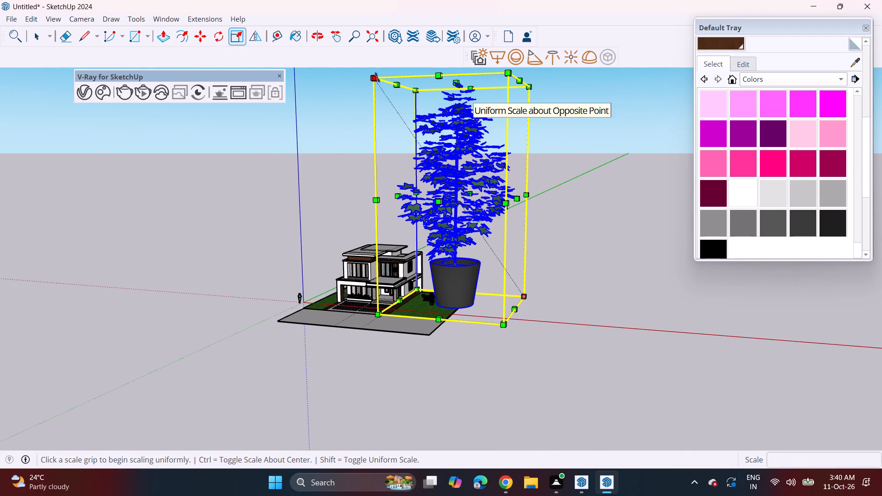
pyautogui.click(377, 77)
pyautogui.click(521, 293)
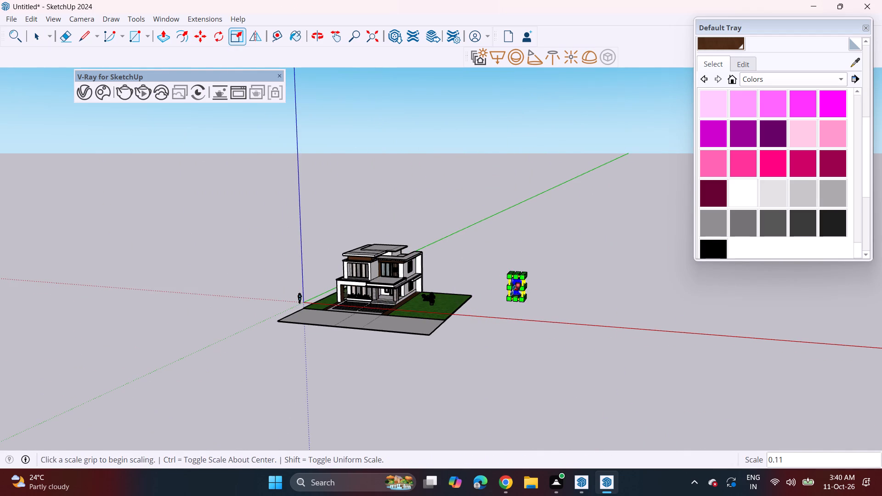
pyautogui.scroll(10, 512, 288)
pyautogui.click(502, 255)
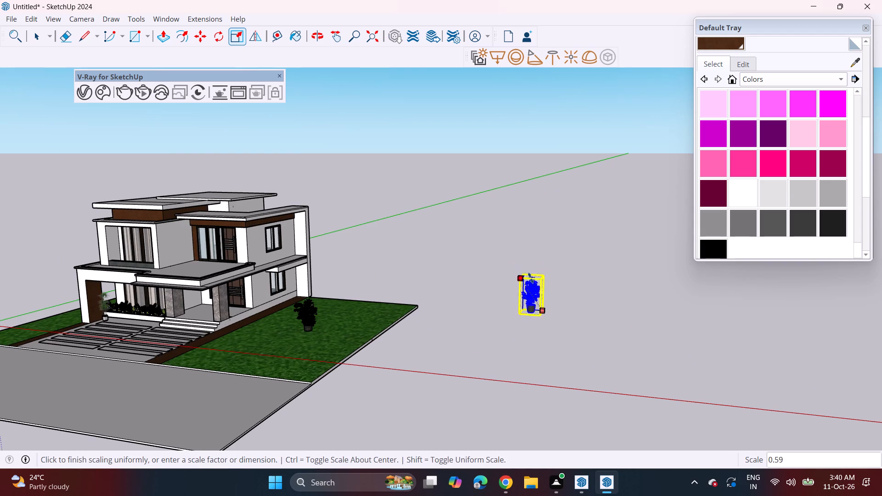
pyautogui.click(541, 291)
# Move the reduced potted tree onto the front paving next to the potted palm by the brown column.
pyautogui.press('m')
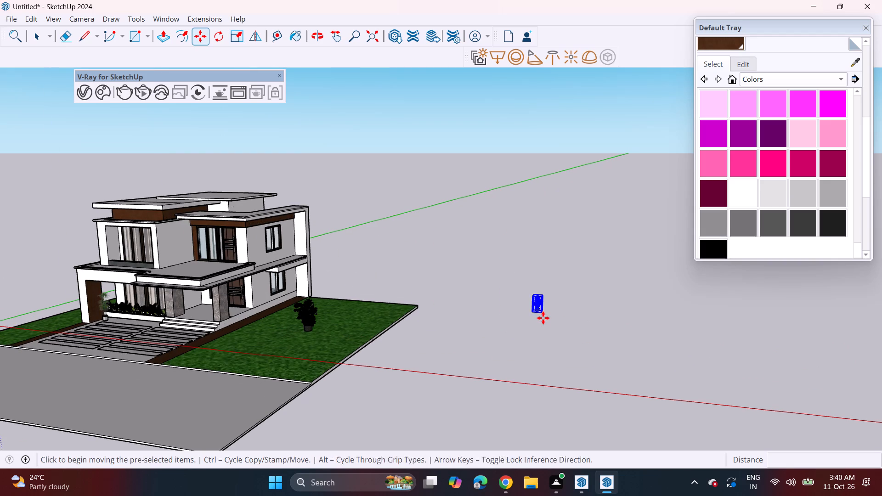
pyautogui.click(543, 316)
pyautogui.moveTo(109, 304); pyautogui.dragTo(196, 311, button='middle')
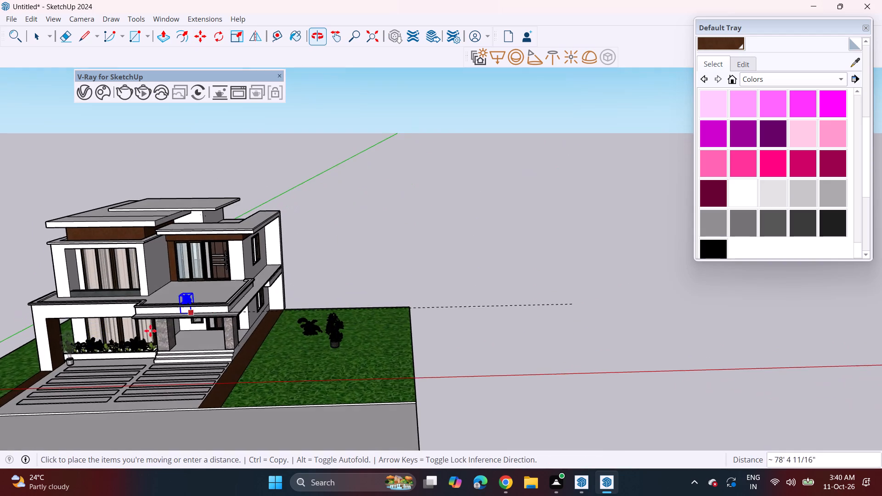
pyautogui.scroll(4, 109, 344)
pyautogui.keyDown('shift'); pyautogui.moveTo(106, 357); pyautogui.dragTo(281, 315, button='middle'); pyautogui.keyUp('shift')
pyautogui.scroll(5, 277, 316)
pyautogui.scroll(5, 237, 321)
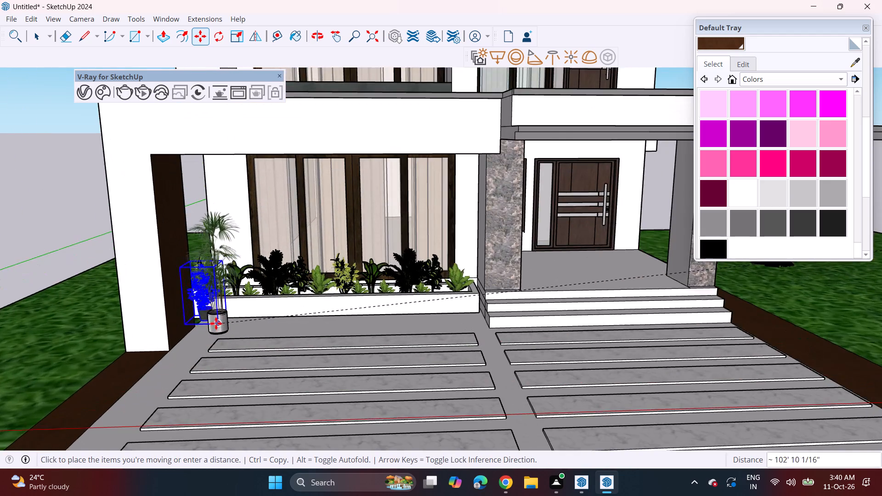
pyautogui.scroll(3, 199, 327)
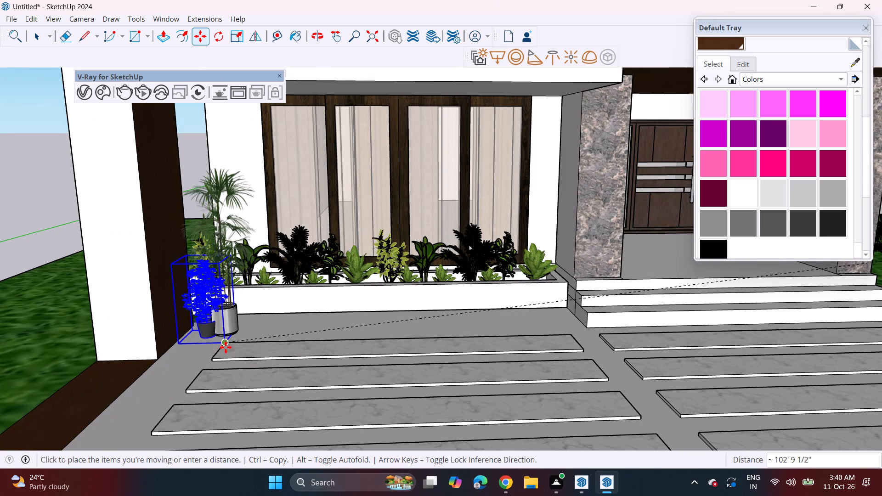
pyautogui.click(226, 347)
# Enlarge the potted tree beside the palm uniformly by a factor of about 1.7.
pyautogui.scroll(5, 236, 327)
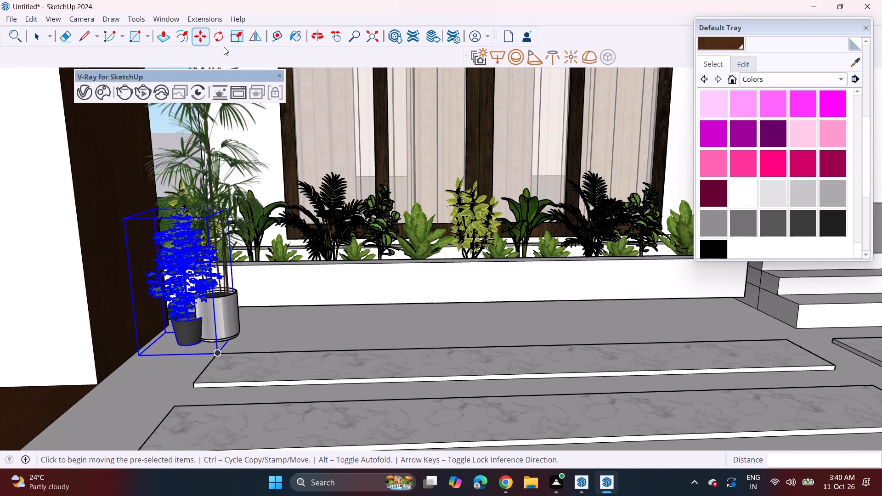
pyautogui.click(241, 30)
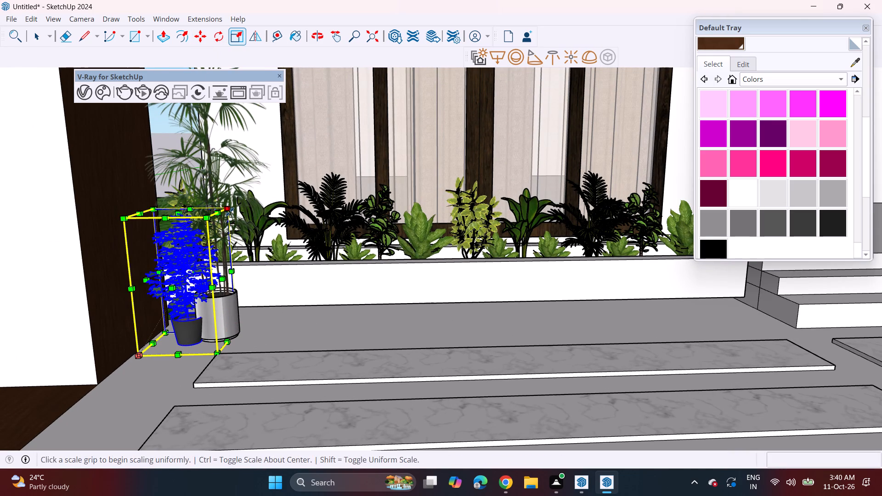
pyautogui.click(231, 211)
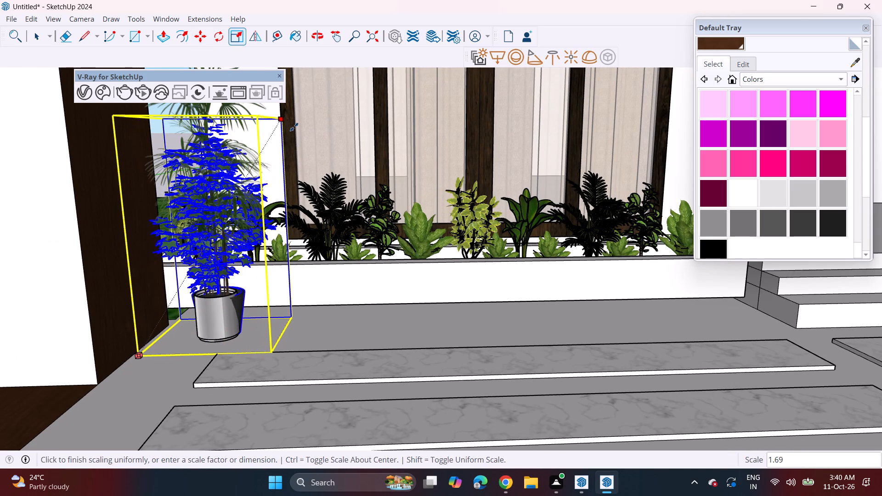
pyautogui.click(295, 127)
# Shift the potted tree along the green axis so it stands clear of the palm's pot at the planter's end.
pyautogui.moveTo(339, 265); pyautogui.dragTo(181, 270, button='middle')
pyautogui.press('space')
pyautogui.press('m')
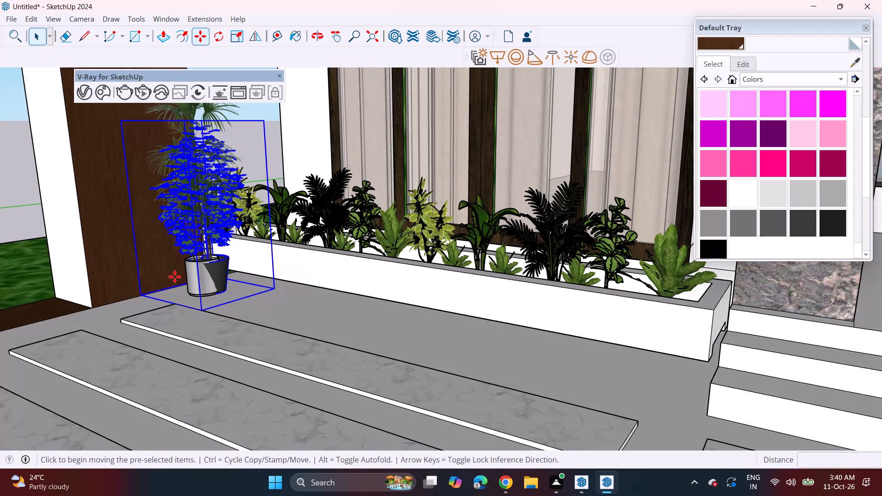
pyautogui.click(190, 267)
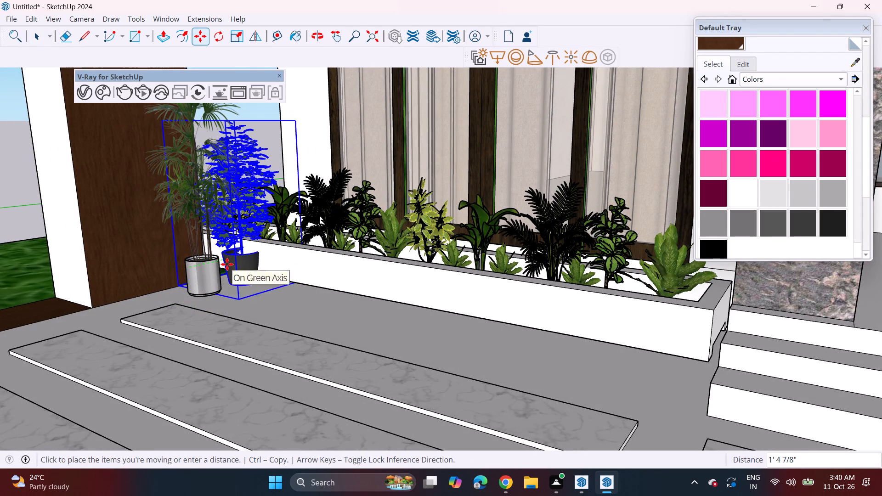
pyautogui.click(233, 266)
# Copy the potted palm and potted tree together from the front paving to the outer front corner of the upper terrace.
pyautogui.scroll(-6, 198, 277)
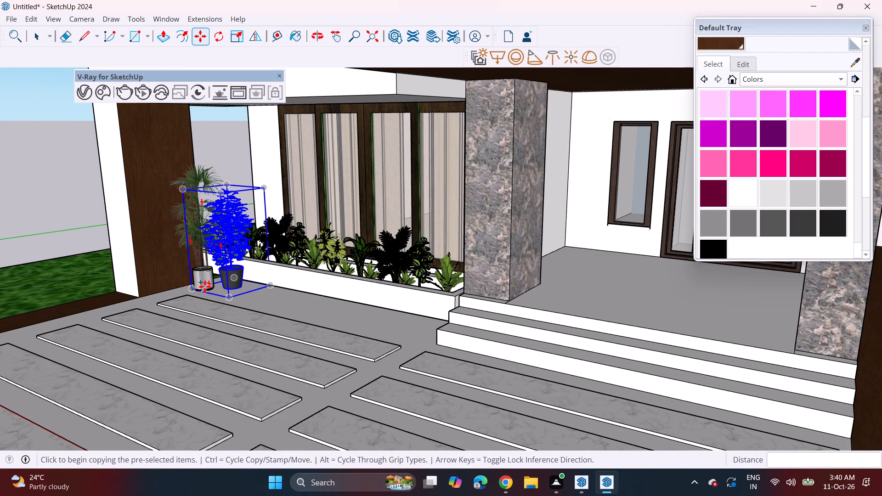
pyautogui.press('space')
pyautogui.keyDown('ctrl'); pyautogui.click(204, 272); pyautogui.keyUp('ctrl')
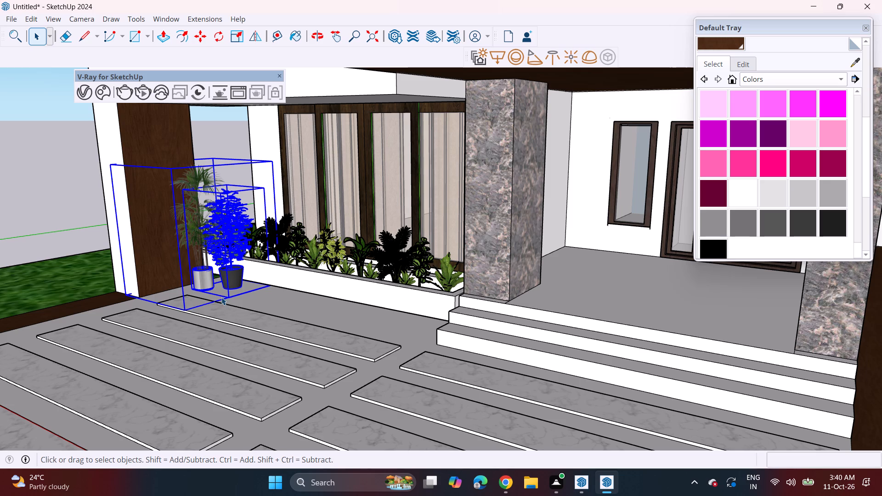
pyautogui.press('m')
pyautogui.click(221, 297)
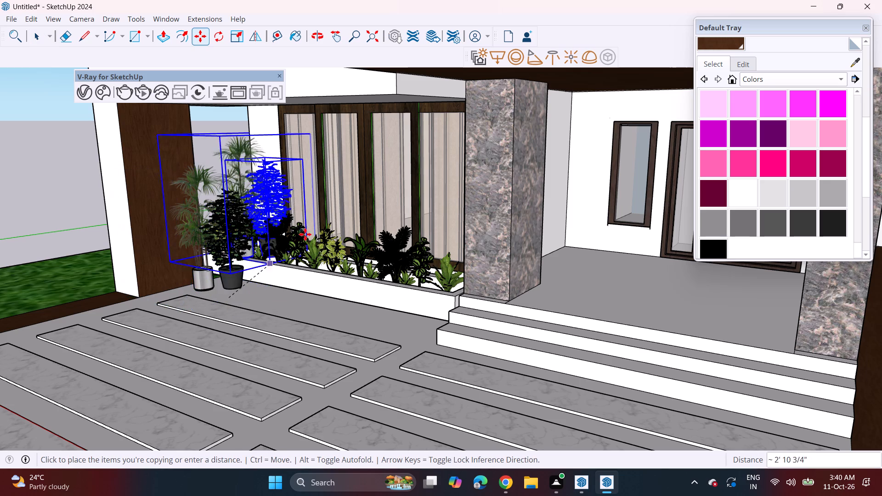
pyautogui.scroll(-10, 310, 232)
pyautogui.keyDown('shift'); pyautogui.moveTo(281, 253); pyautogui.dragTo(228, 287, button='middle'); pyautogui.keyUp('shift')
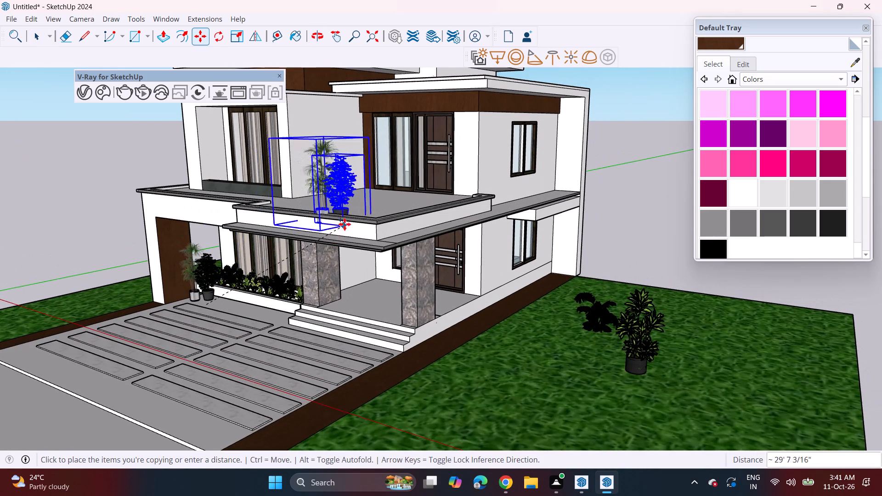
pyautogui.scroll(4, 354, 222)
pyautogui.moveTo(401, 215); pyautogui.dragTo(549, 312, button='middle')
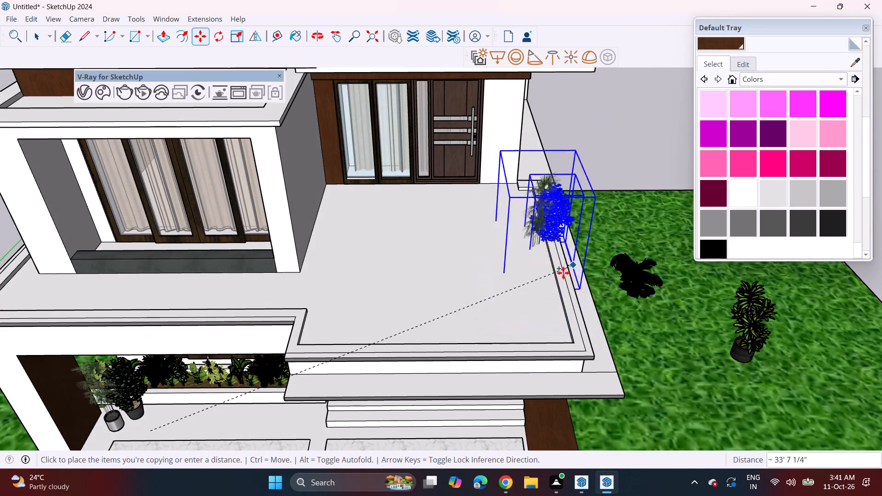
pyautogui.click(572, 342)
# Nudge the copied palm and tree pair about 3 1/4" at the terrace's outer corner.
pyautogui.moveTo(466, 359); pyautogui.dragTo(668, 322, button='middle')
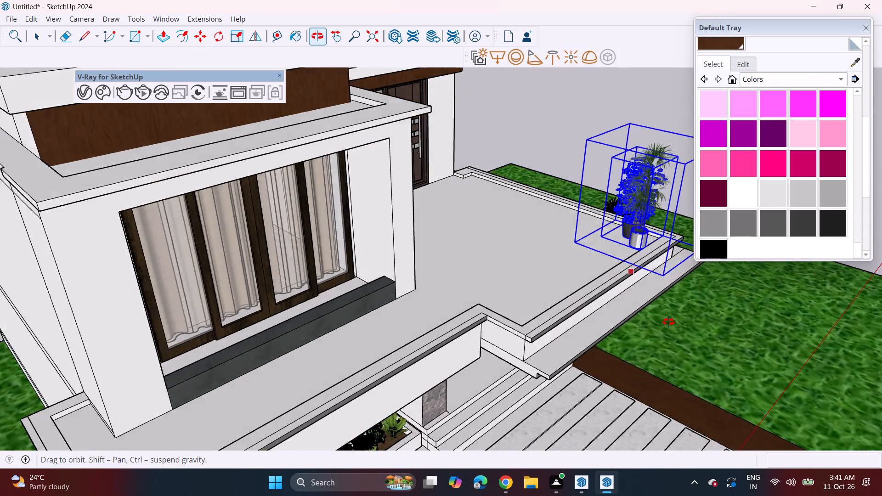
pyautogui.moveTo(668, 322); pyautogui.dragTo(687, 308, button='middle')
pyautogui.scroll(5, 625, 243)
pyautogui.click(629, 216)
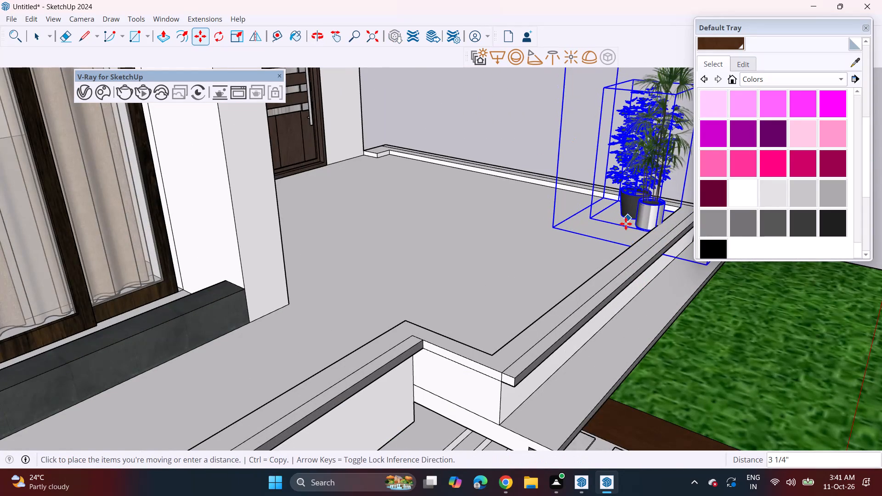
pyautogui.click(626, 224)
# Scale the copied palm and tree pair on the upper terrace down uniformly to about 0.70, and clear the selection.
pyautogui.moveTo(569, 215); pyautogui.dragTo(390, 203, button='middle')
pyautogui.scroll(-5, 427, 187)
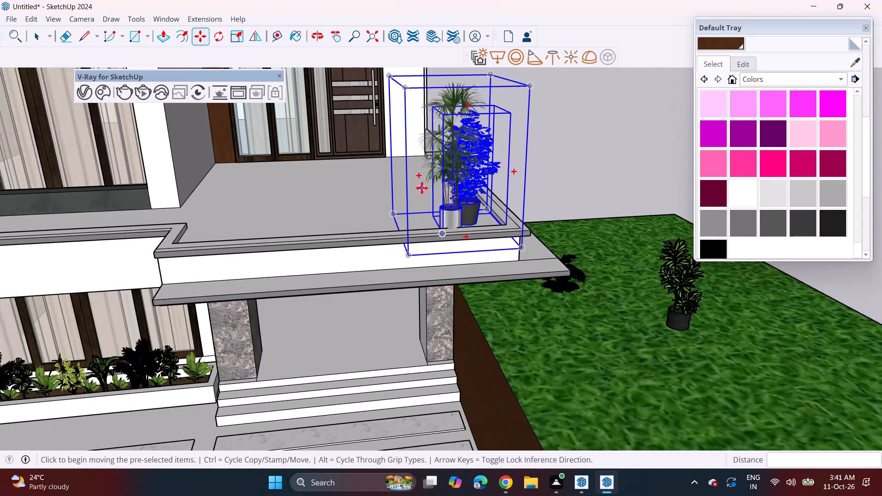
pyautogui.moveTo(232, 38); pyautogui.dragTo(237, 39)
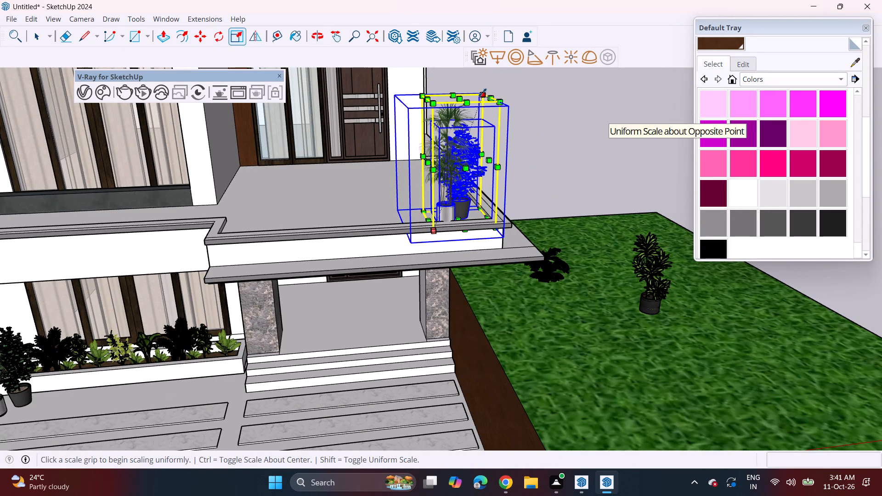
pyautogui.click(482, 92)
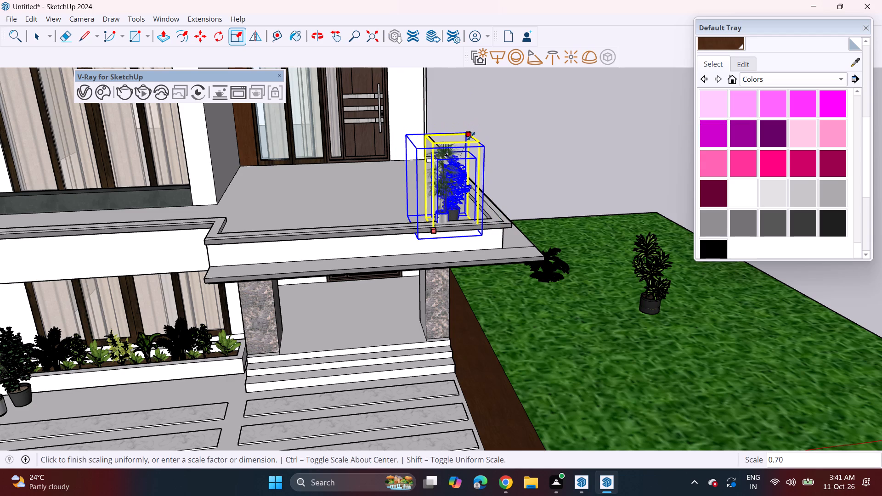
pyautogui.click(471, 136)
pyautogui.moveTo(510, 207); pyautogui.dragTo(425, 196, button='middle')
pyautogui.scroll(3, 420, 201)
pyautogui.press('space')
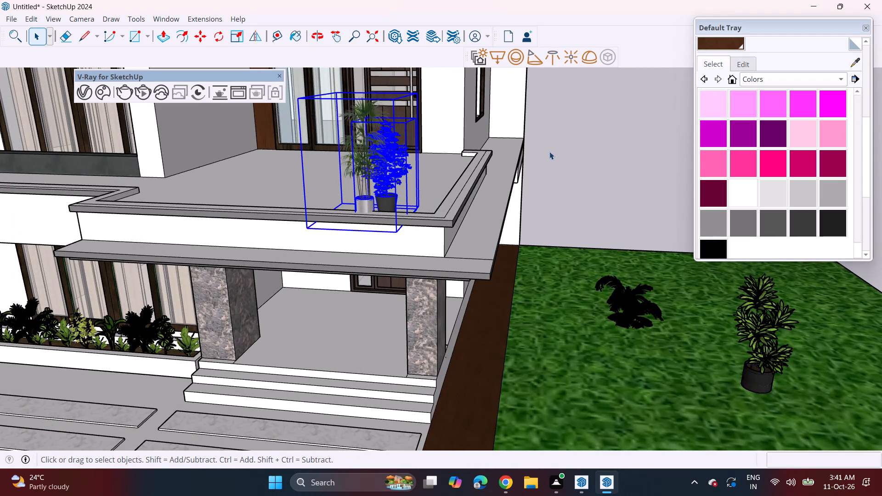
pyautogui.click(568, 159)
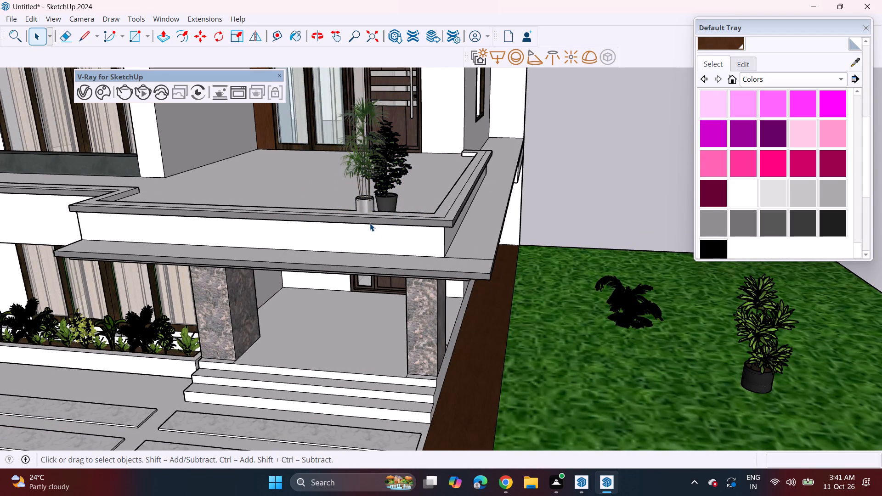
# Copy the leafy potted plant from the lawn to the upper balcony window recess, at the end away from the terrace.
pyautogui.moveTo(370, 223); pyautogui.dragTo(417, 192, button='middle')
pyautogui.scroll(-4, 401, 197)
pyautogui.keyDown('shift'); pyautogui.moveTo(404, 197); pyautogui.dragTo(363, 218, button='middle'); pyautogui.keyUp('shift')
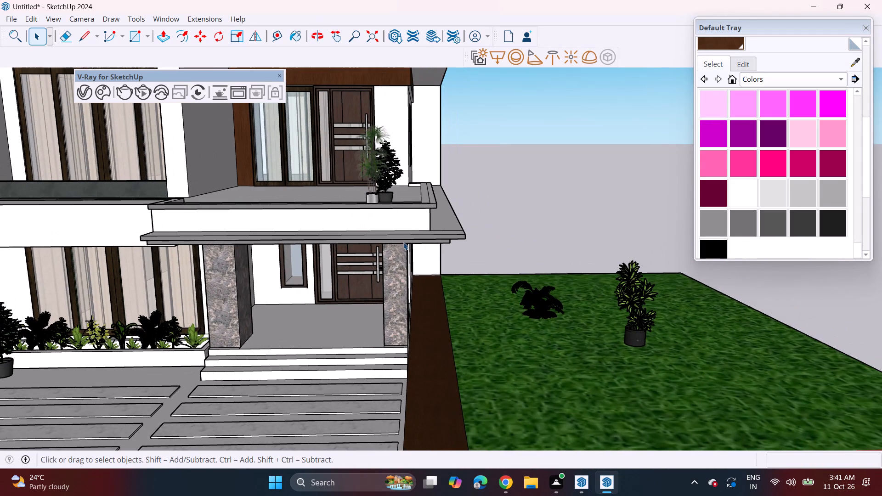
pyautogui.click(642, 325)
pyautogui.press('m')
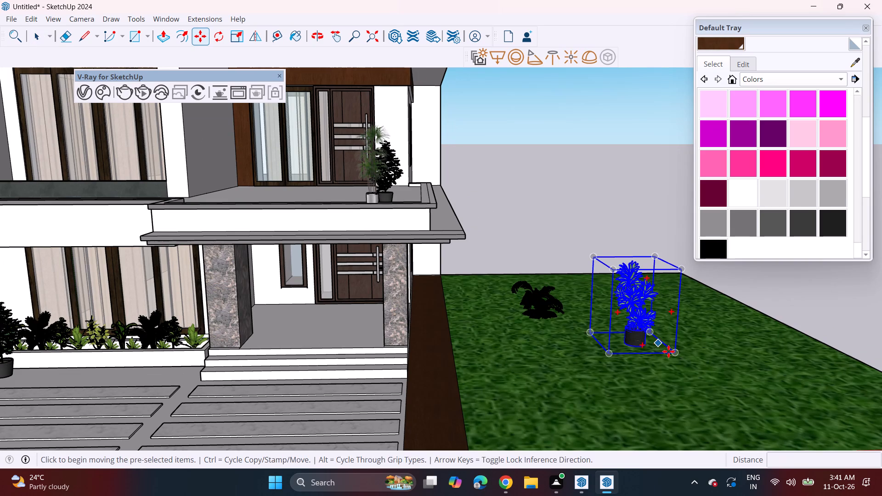
pyautogui.click(674, 356)
pyautogui.keyDown('shift'); pyautogui.moveTo(158, 248); pyautogui.dragTo(306, 251, button='middle'); pyautogui.keyUp('shift')
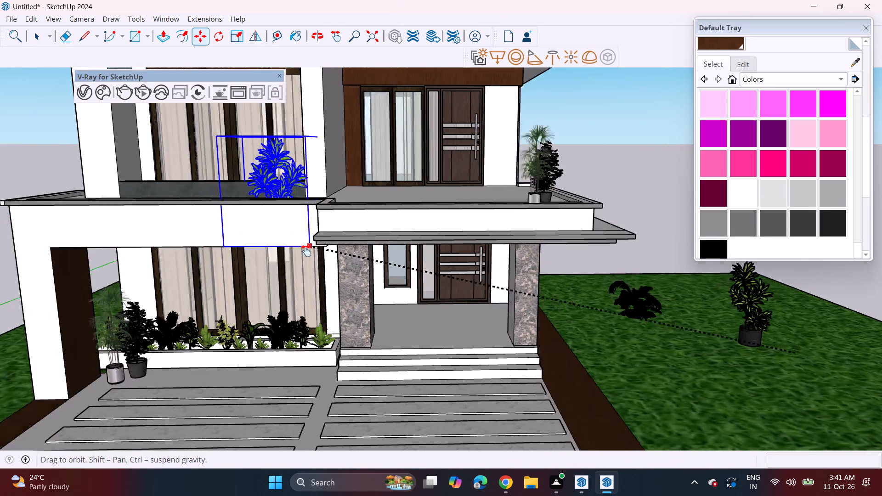
pyautogui.keyDown('shift'); pyautogui.moveTo(306, 251); pyautogui.dragTo(484, 310, button='middle'); pyautogui.keyUp('shift')
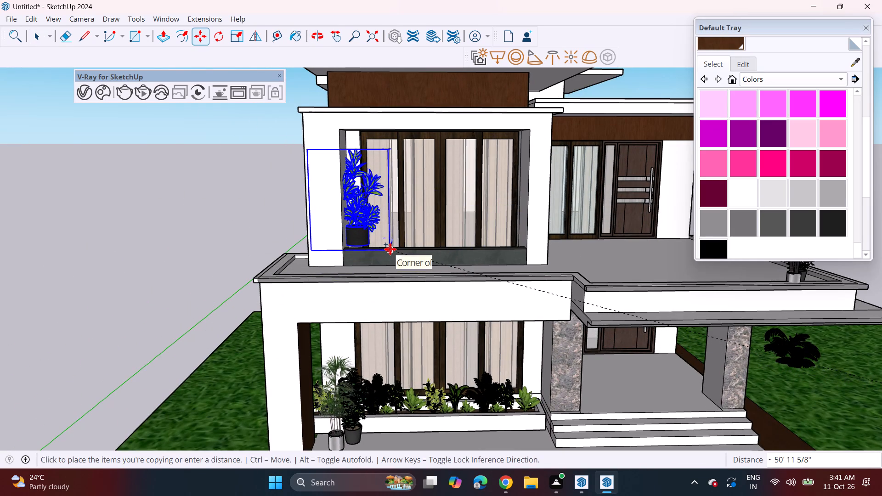
pyautogui.doubleClick(398, 255)
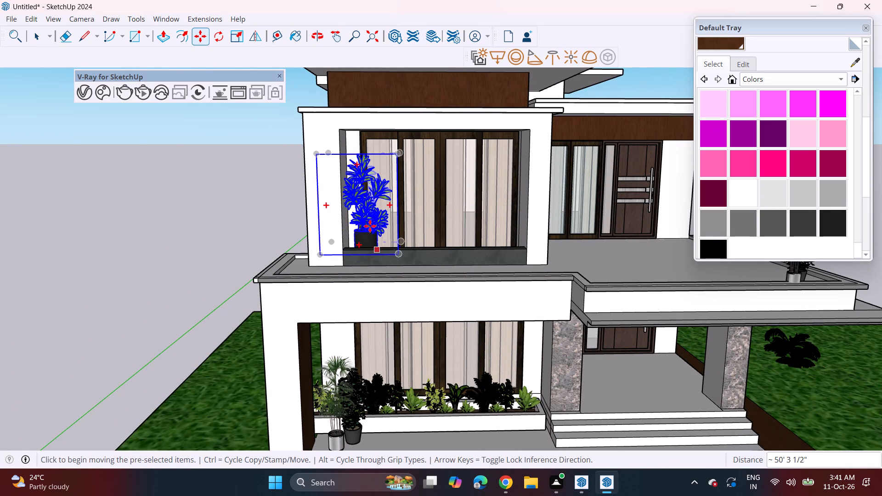
# Scale the leafy potted plant in the balcony recess down uniformly to about 0.77.
pyautogui.scroll(2, 367, 221)
pyautogui.moveTo(230, 34); pyautogui.dragTo(236, 41)
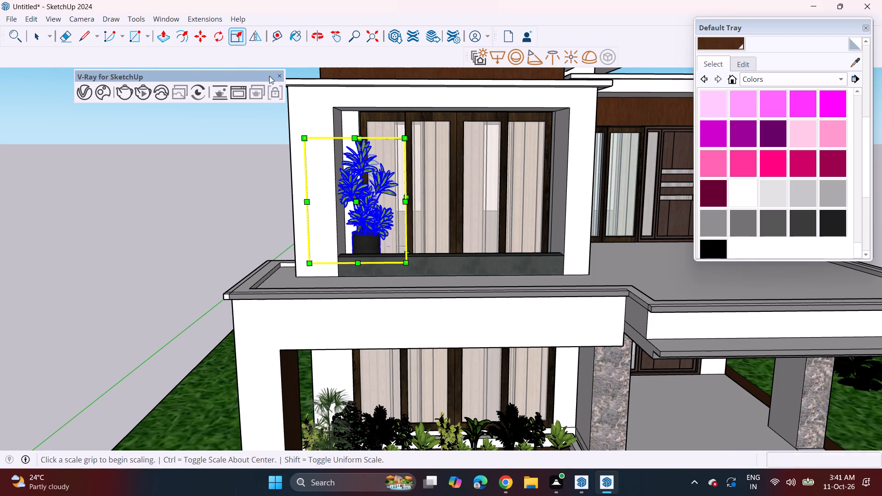
pyautogui.click(406, 139)
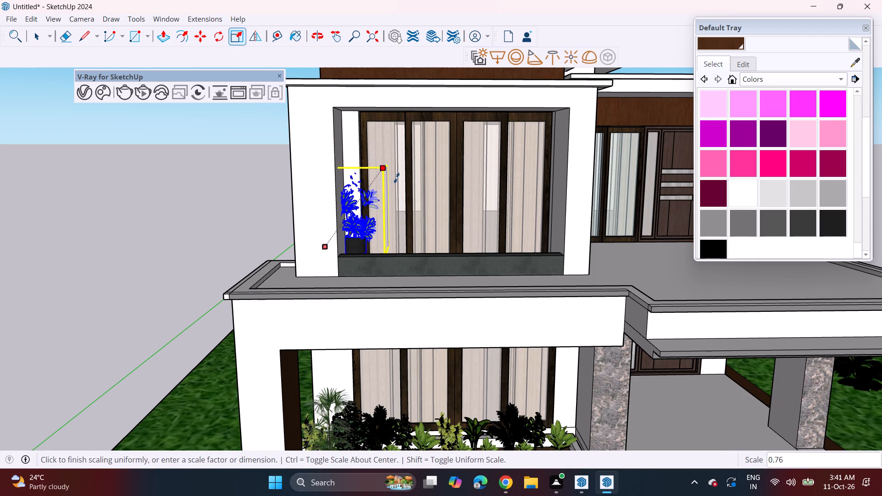
pyautogui.click(396, 178)
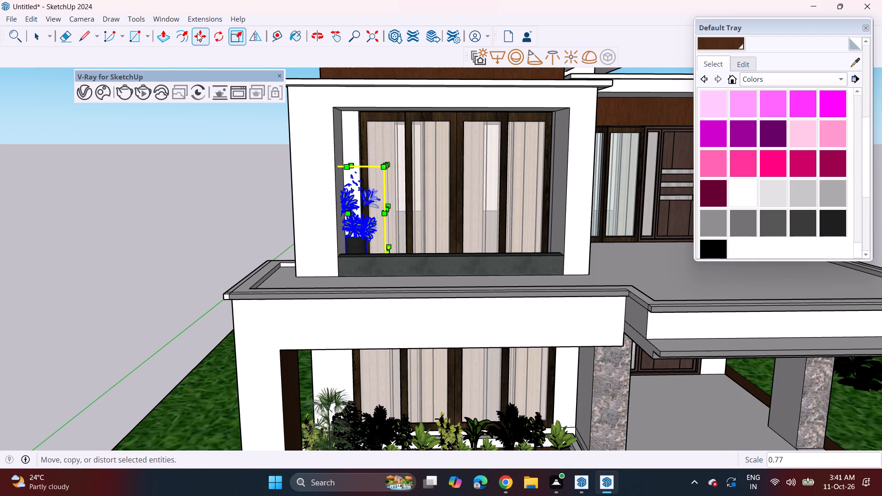
# Shift the reduced leafy plant slightly along the recess, away from its side wall.
pyautogui.moveTo(198, 34); pyautogui.dragTo(207, 41)
pyautogui.click(359, 237)
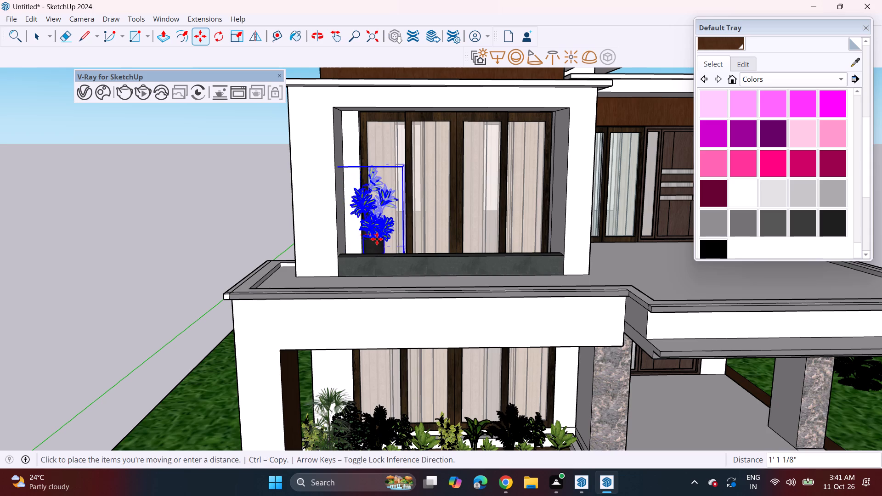
pyautogui.click(369, 238)
# Copy only the terrace palm about 10' 10 3/4" along the terrace edge, and snap its bounding-box corner to the parapet endpoint near the balcony.
pyautogui.moveTo(468, 263); pyautogui.dragTo(382, 265, button='middle')
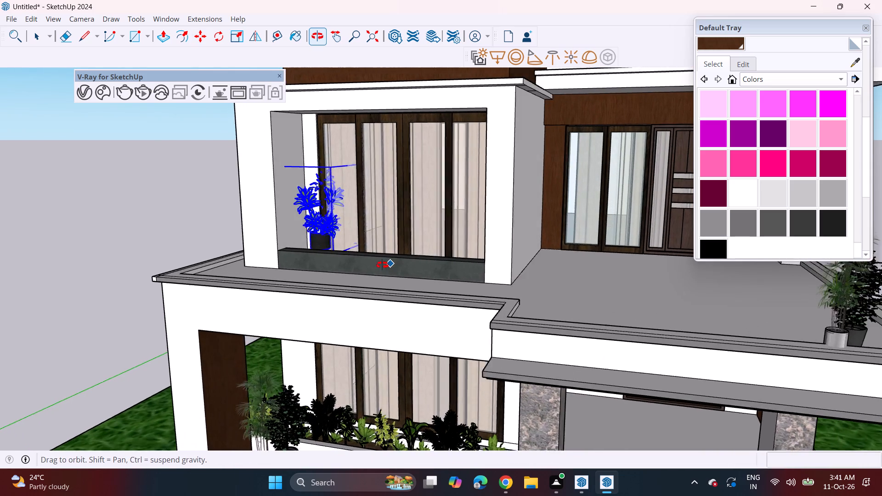
pyautogui.moveTo(382, 265); pyautogui.dragTo(373, 263, button='middle')
pyautogui.scroll(-2, 421, 275)
pyautogui.moveTo(481, 286); pyautogui.dragTo(373, 263, button='middle')
pyautogui.moveTo(417, 282); pyautogui.dragTo(444, 291, button='middle')
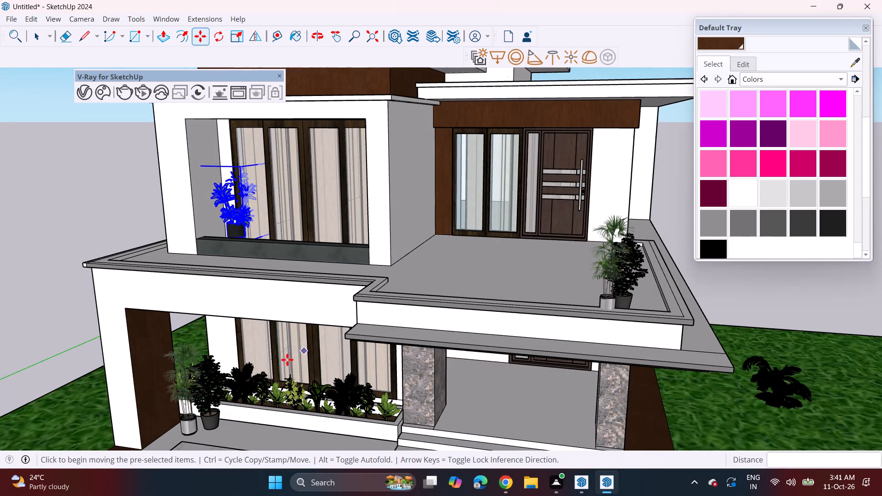
pyautogui.press('space')
pyautogui.click(608, 291)
pyautogui.press('m')
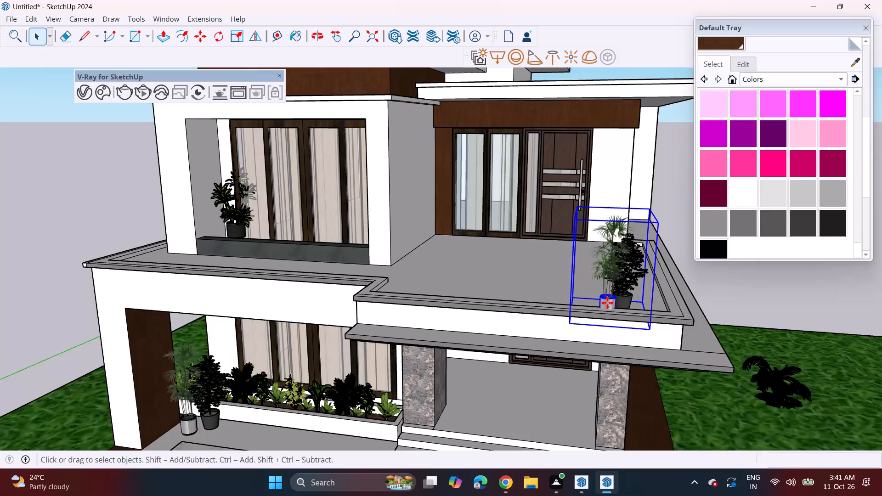
pyautogui.click(607, 302)
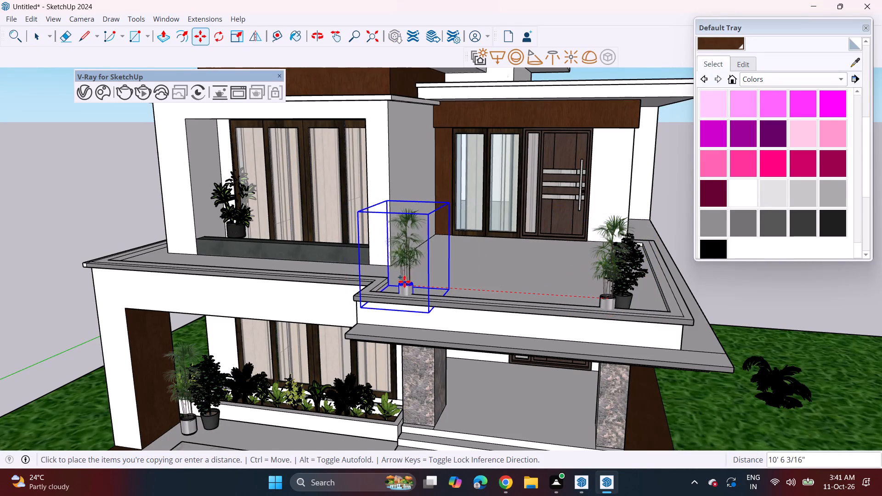
pyautogui.click(397, 283)
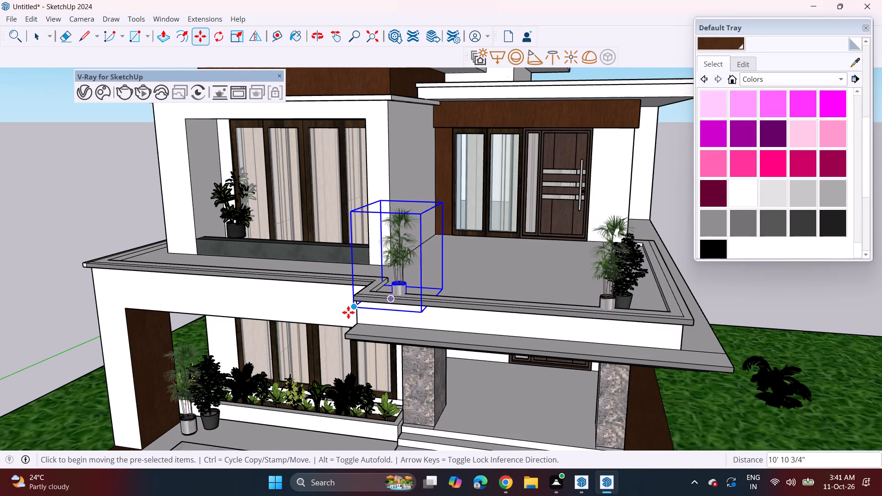
pyautogui.click(352, 307)
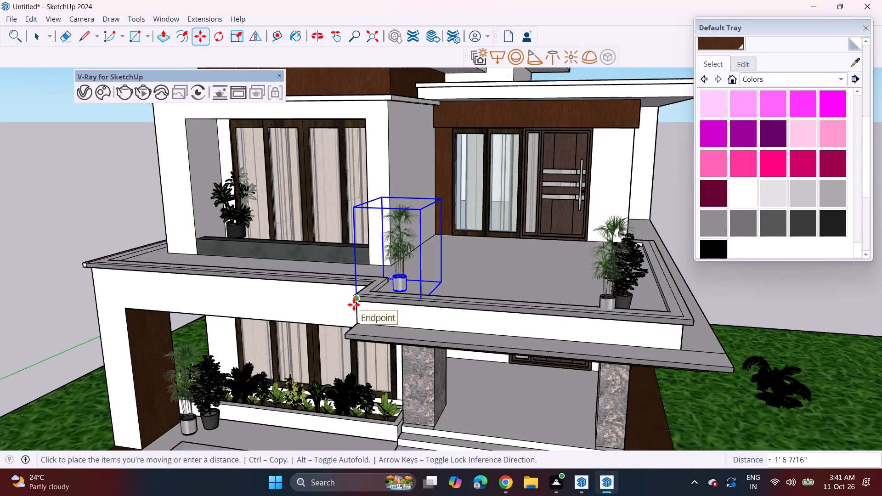
pyautogui.click(354, 304)
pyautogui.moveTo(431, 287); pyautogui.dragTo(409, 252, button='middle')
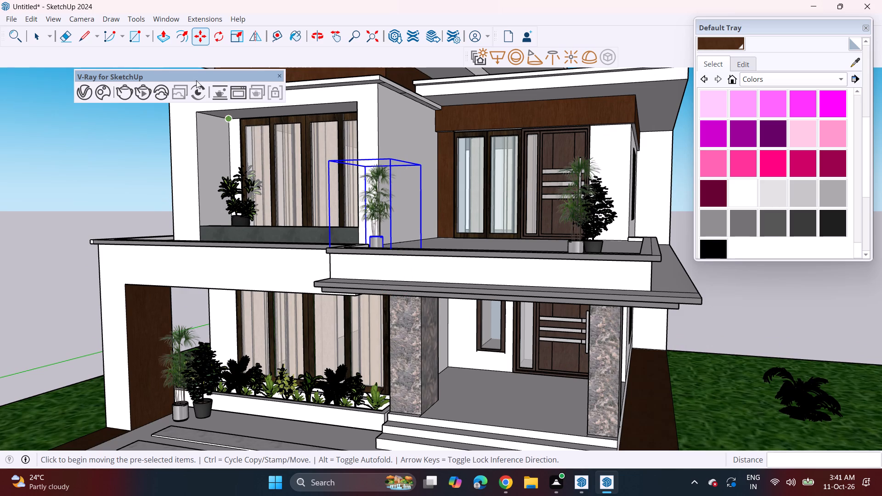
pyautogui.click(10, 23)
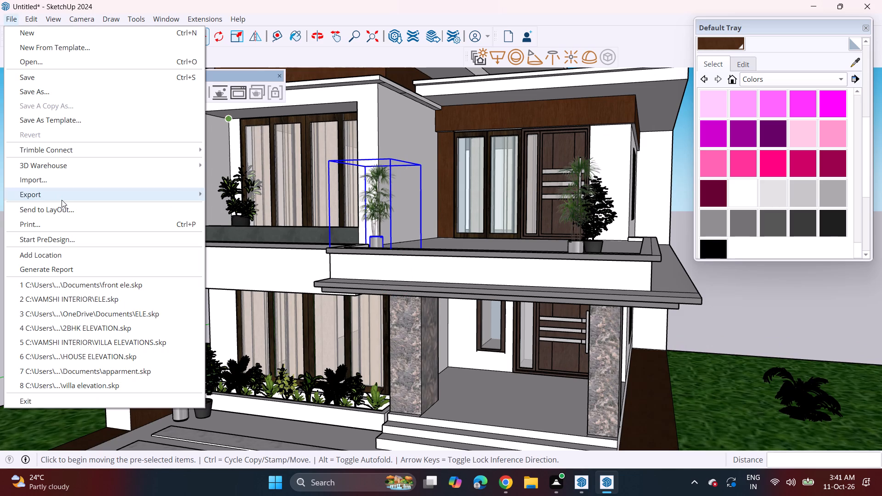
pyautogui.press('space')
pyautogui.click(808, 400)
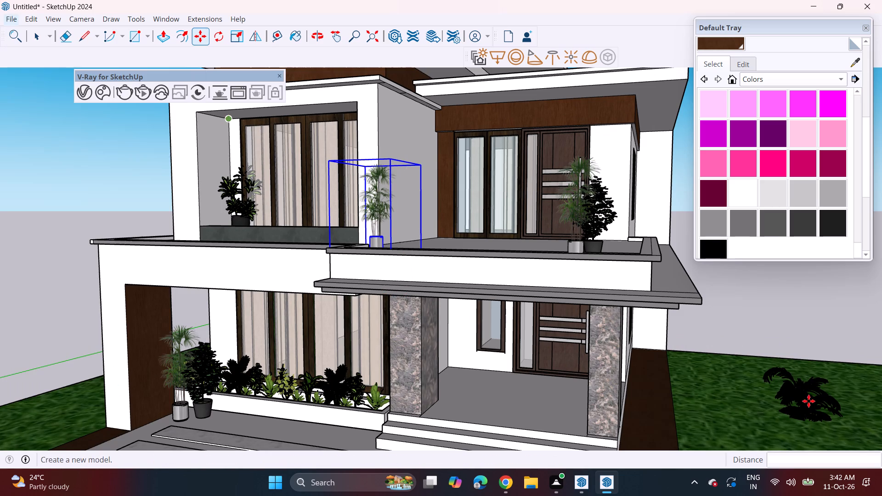
# Move the bushy potted palm from the lawn onto the upper terrace floor, beside the slim palm near the balcony.
pyautogui.press('space')
pyautogui.click(810, 406)
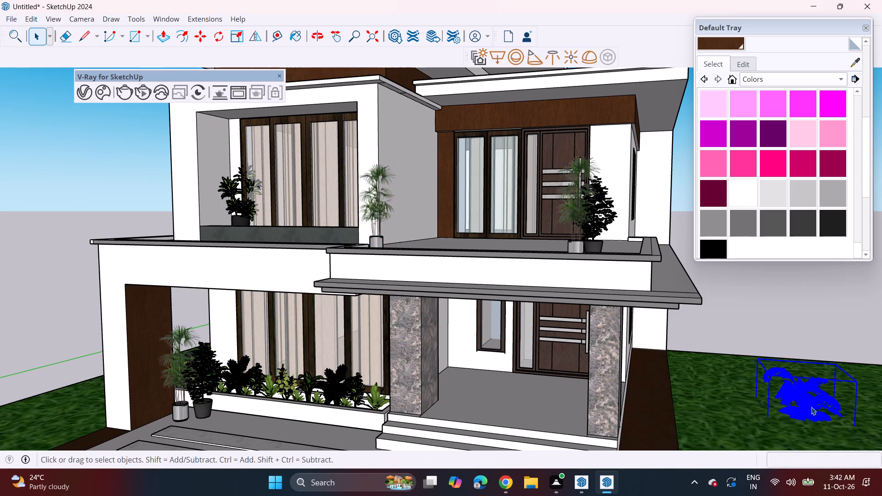
pyautogui.press('m')
pyautogui.click(816, 413)
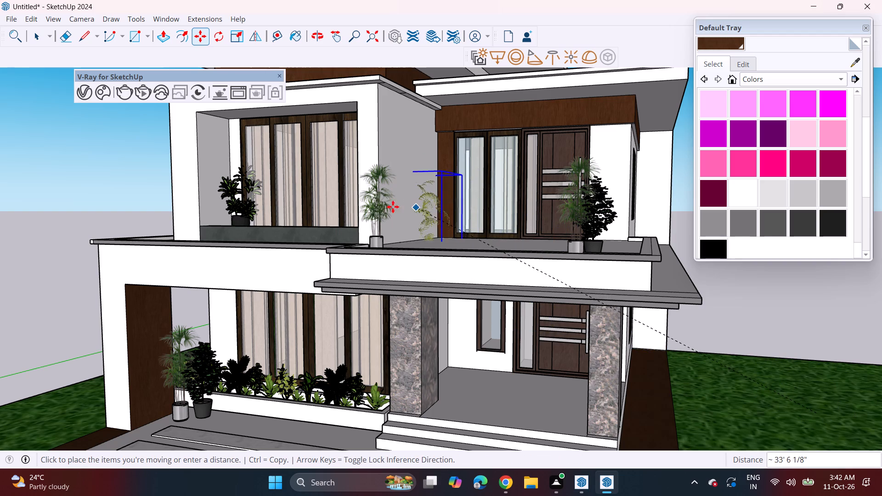
pyautogui.click(351, 223)
pyautogui.scroll(3, 369, 245)
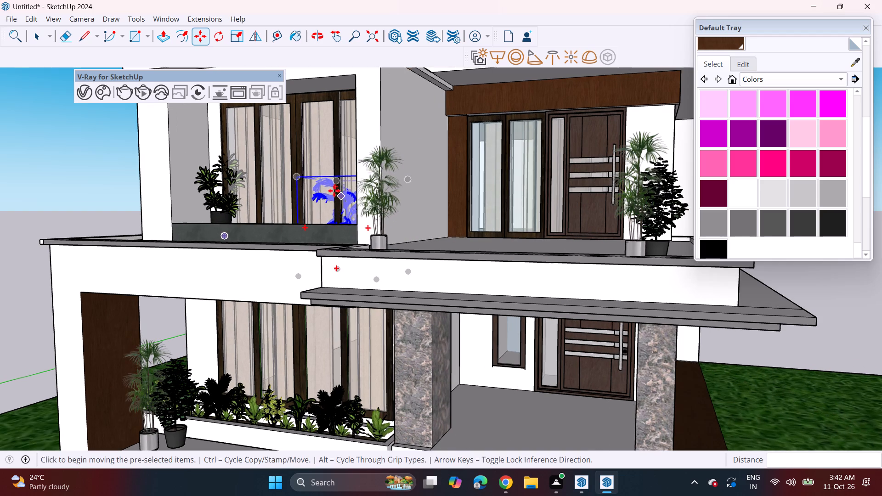
pyautogui.click(291, 174)
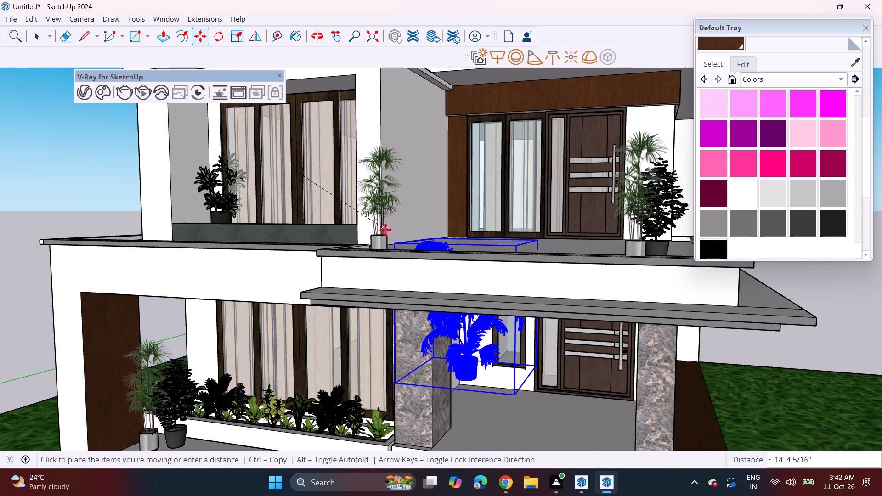
pyautogui.click(385, 230)
pyautogui.scroll(-3, 505, 338)
pyautogui.keyDown('shift'); pyautogui.moveTo(517, 364); pyautogui.dragTo(486, 275, button='middle'); pyautogui.keyUp('shift')
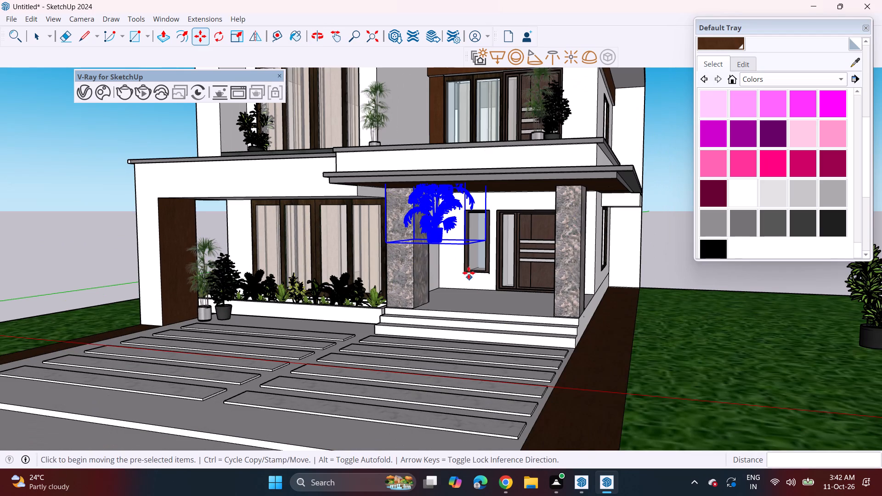
pyautogui.click(461, 248)
pyautogui.moveTo(438, 168); pyautogui.dragTo(452, 234, button='middle')
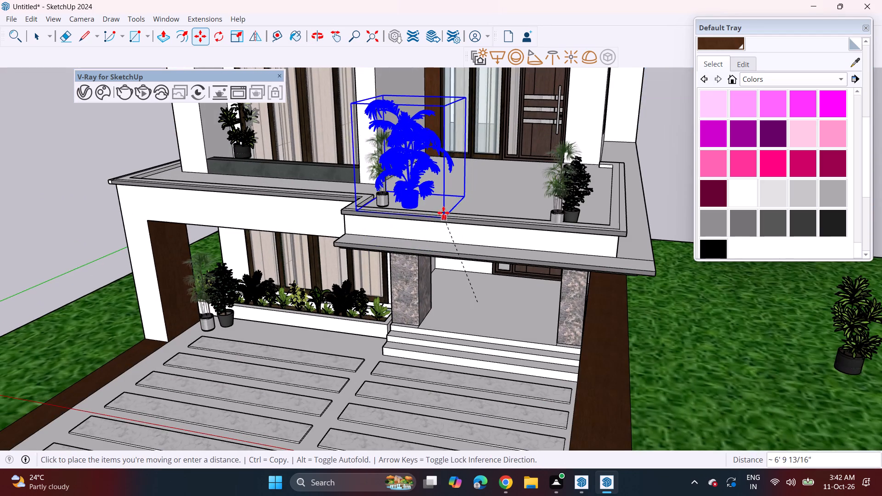
pyautogui.click(443, 217)
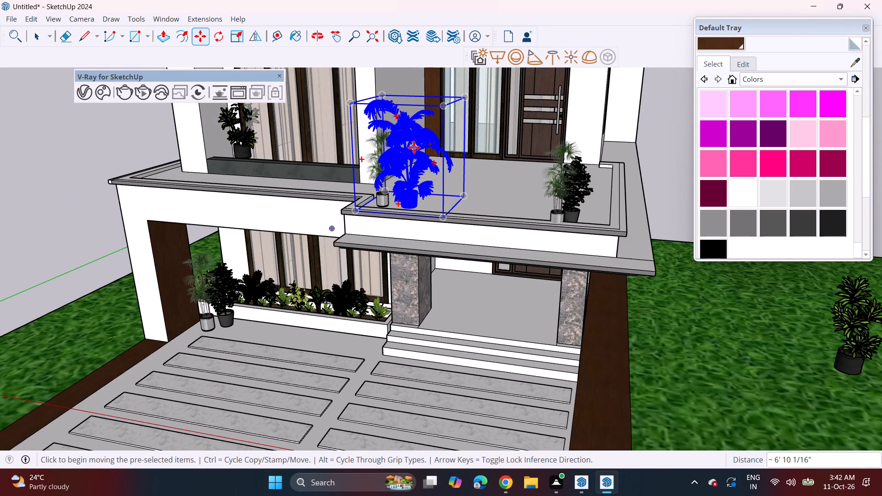
# Scale the bushy palm on the terrace down uniformly to about 0.71.
pyautogui.click(231, 33)
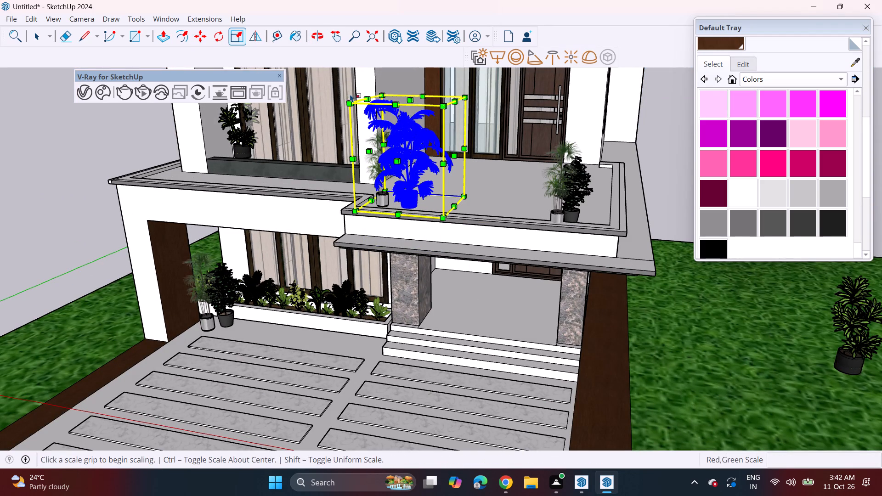
pyautogui.click(347, 104)
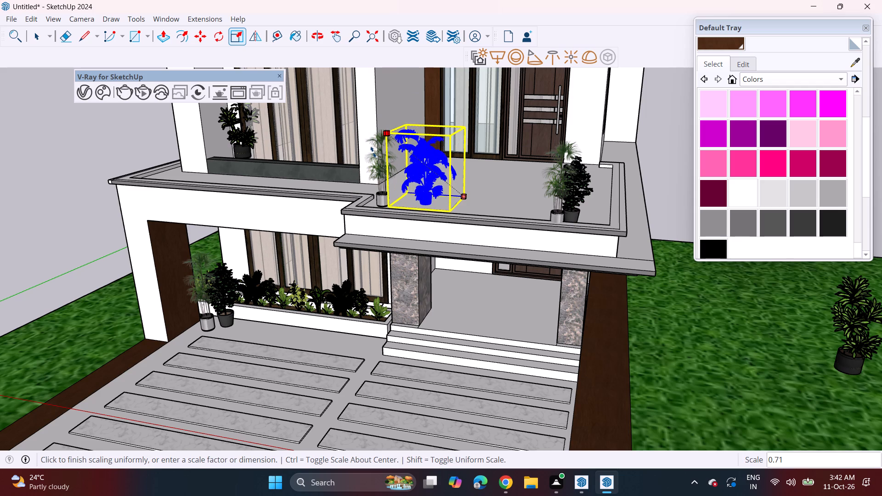
pyautogui.click(373, 152)
# Move the reduced bushy palm about 1' 6 1/2" along the terrace edge toward the slim palm.
pyautogui.scroll(3, 432, 191)
pyautogui.press('m')
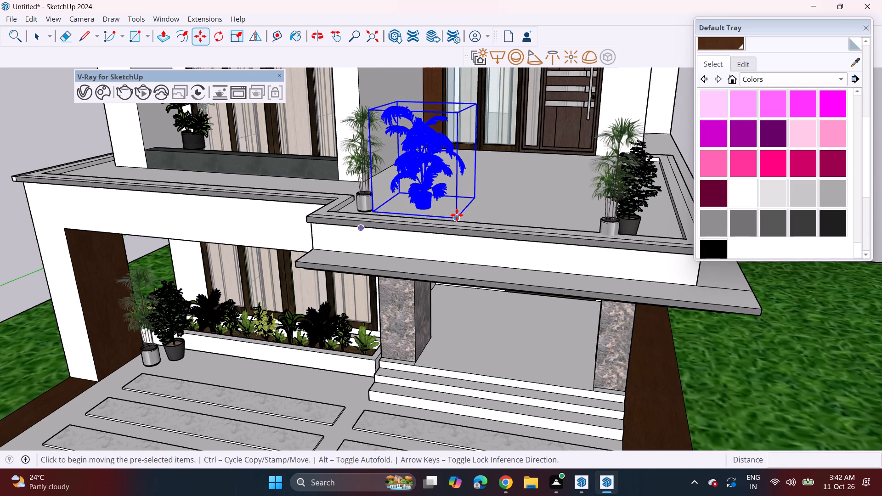
pyautogui.click(458, 216)
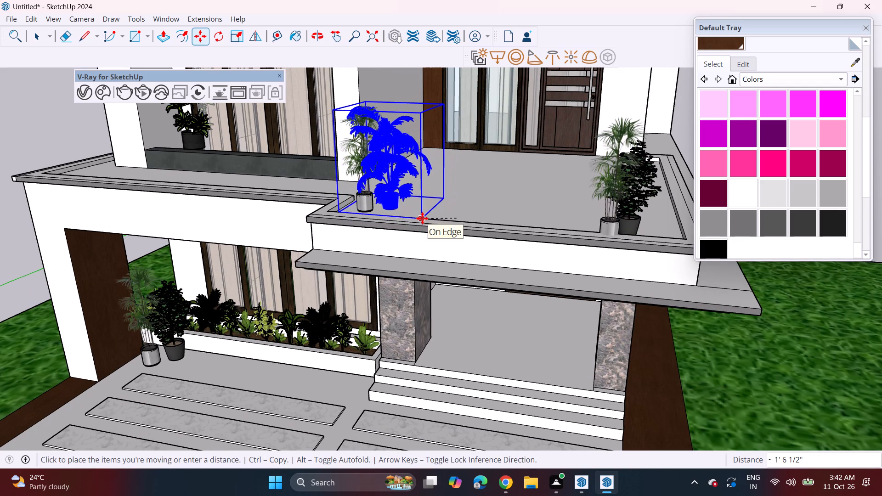
pyautogui.click(423, 220)
# Shift the bushy palm about 1' 6 1/2" along the front parapet, away from the slim palm.
pyautogui.moveTo(528, 194); pyautogui.dragTo(312, 168, button='middle')
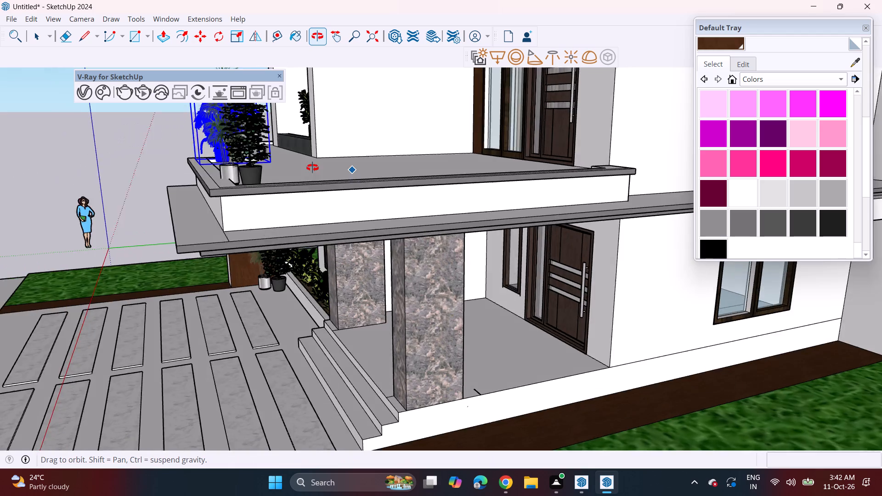
pyautogui.moveTo(312, 168); pyautogui.dragTo(397, 187, button='middle')
pyautogui.scroll(4, 249, 198)
pyautogui.scroll(2, 267, 165)
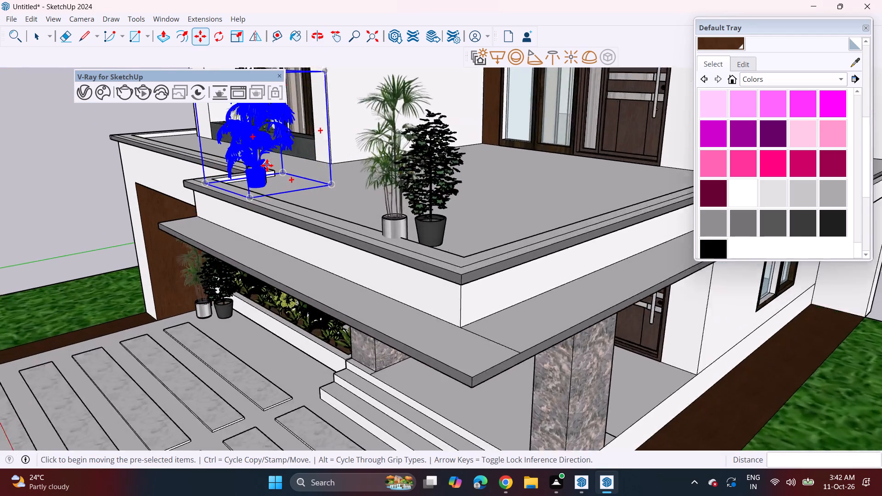
pyautogui.scroll(2, 267, 165)
pyautogui.click(253, 158)
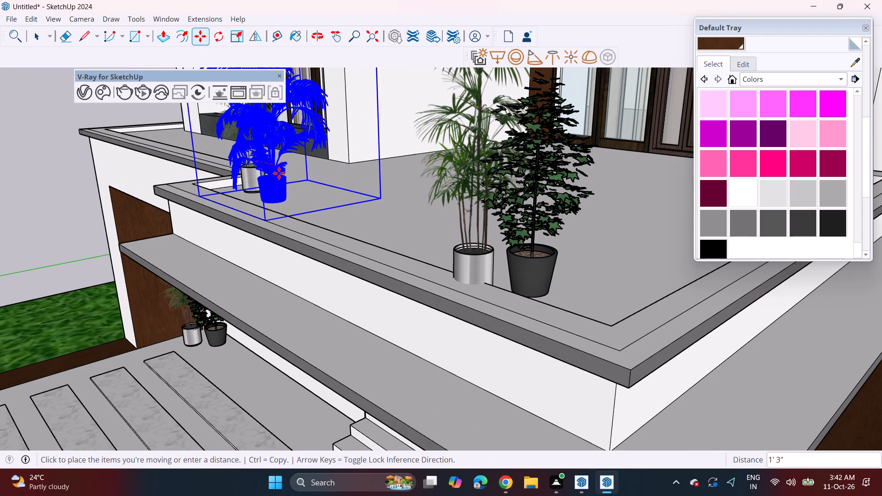
pyautogui.click(285, 162)
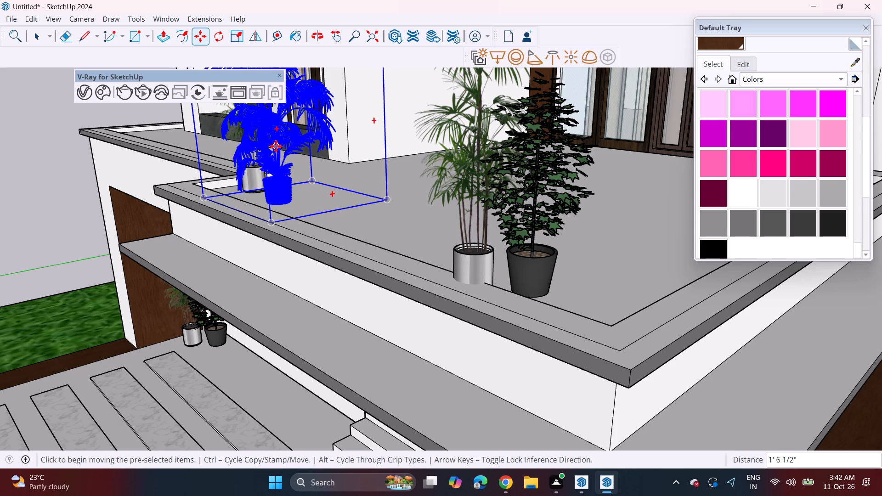
# Shift the bushy palm slightly inward across the terrace floor, away from the front parapet.
pyautogui.press('space')
pyautogui.click(58, 186)
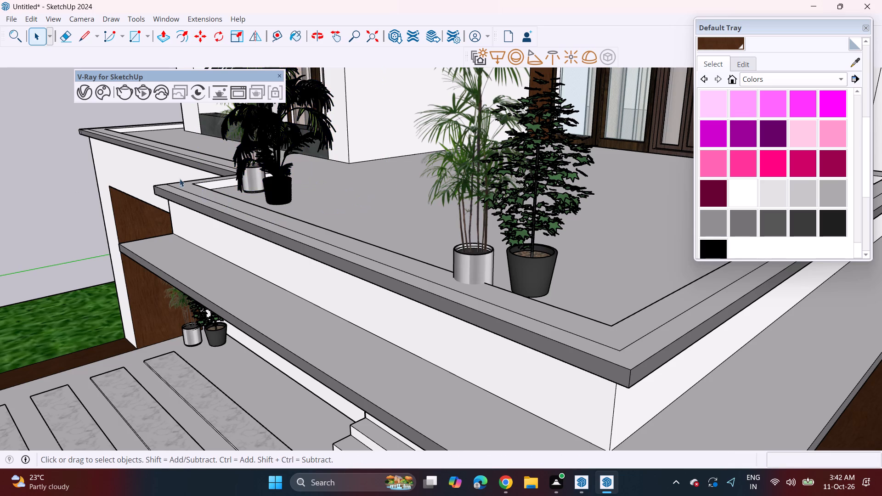
pyautogui.moveTo(339, 190); pyautogui.dragTo(152, 201, button='middle')
pyautogui.scroll(4, 141, 156)
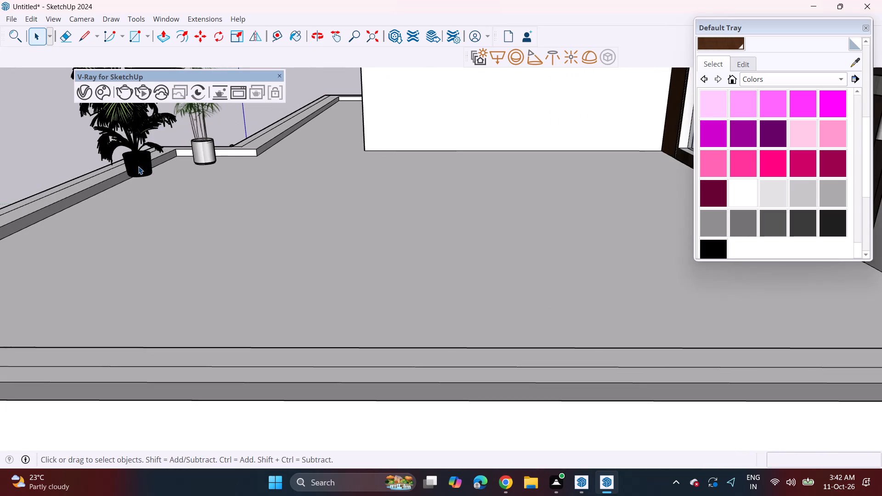
pyautogui.click(138, 167)
pyautogui.press('m')
pyautogui.click(148, 163)
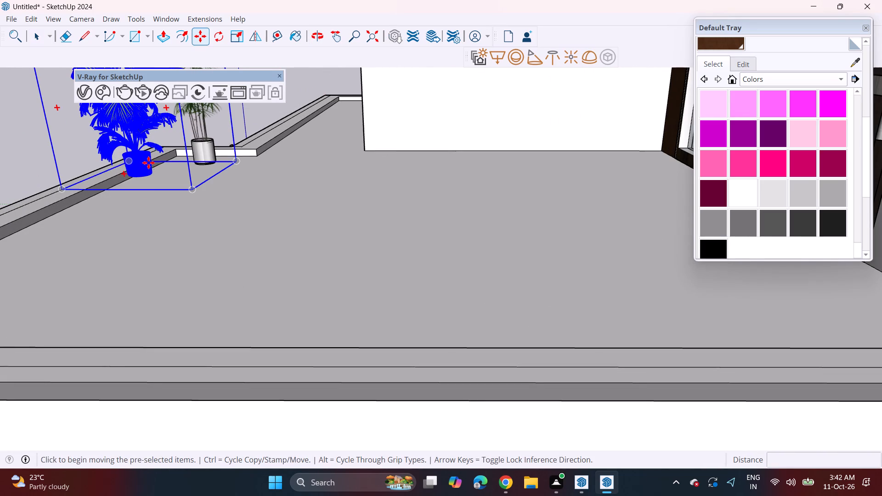
pyautogui.click(175, 167)
# Nudge the bushy palm about 5/16" on the terrace floor and deselect it.
pyautogui.moveTo(144, 195); pyautogui.dragTo(240, 199, button='middle')
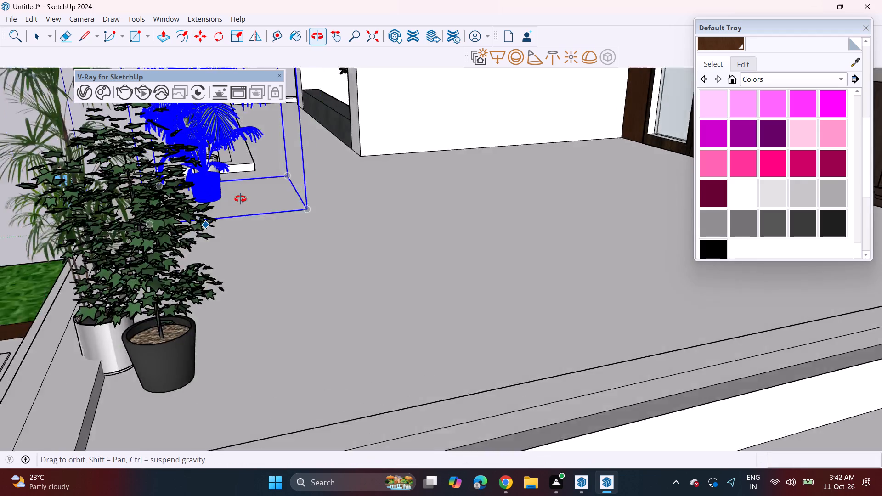
pyautogui.moveTo(240, 199); pyautogui.dragTo(278, 199, button='middle')
pyautogui.scroll(-3, 277, 198)
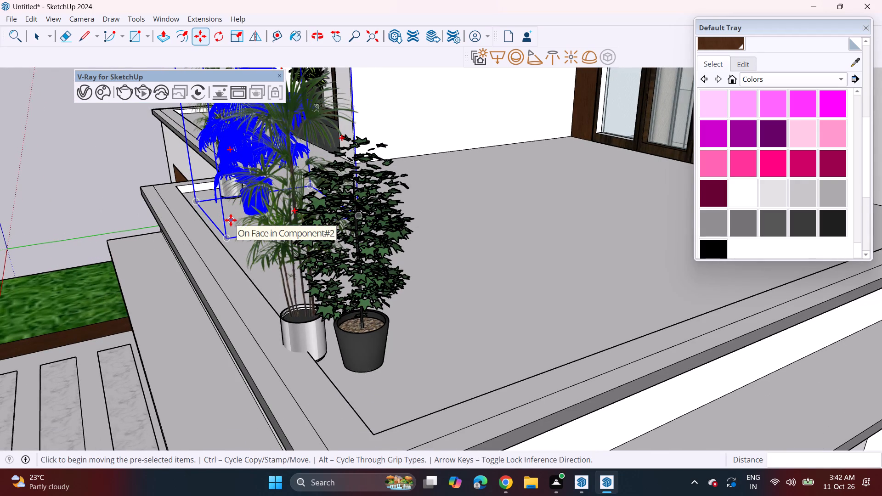
pyautogui.moveTo(164, 252); pyautogui.dragTo(249, 224, button='middle')
pyautogui.scroll(-3, 265, 212)
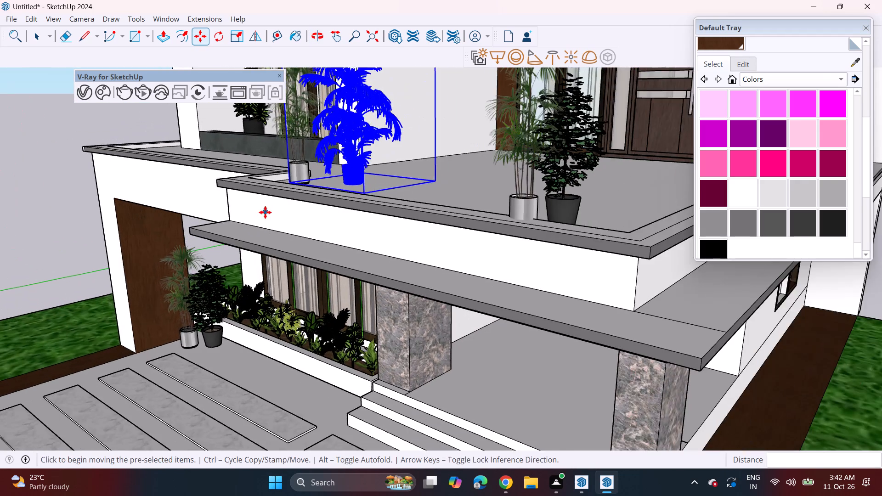
pyautogui.moveTo(324, 182); pyautogui.dragTo(290, 230, button='middle')
pyautogui.scroll(4, 324, 260)
pyautogui.doubleClick(305, 237)
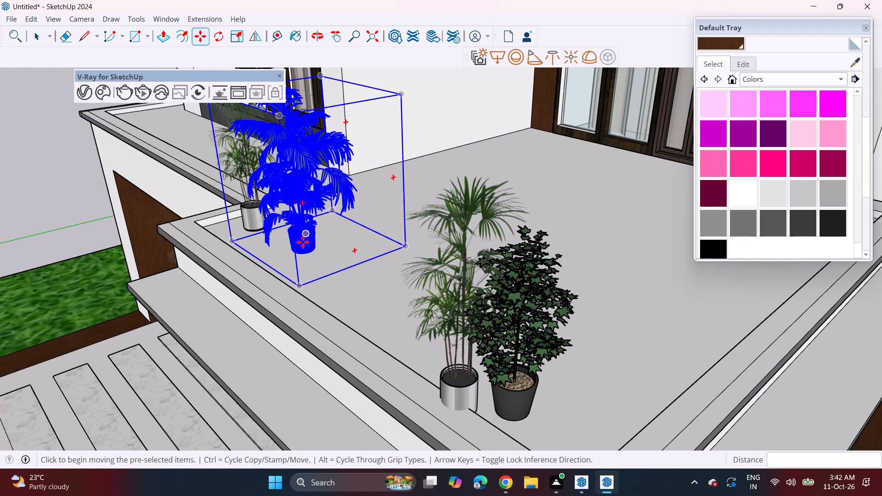
pyautogui.click(303, 241)
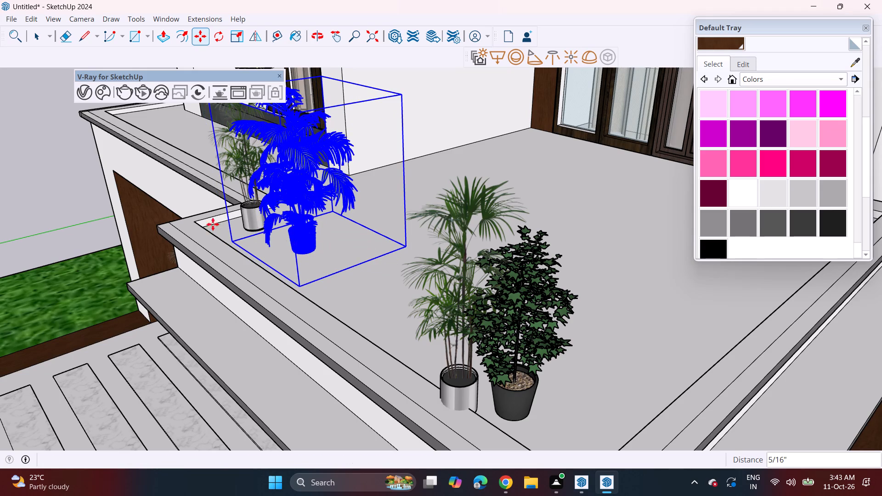
pyautogui.press('space')
pyautogui.click(74, 207)
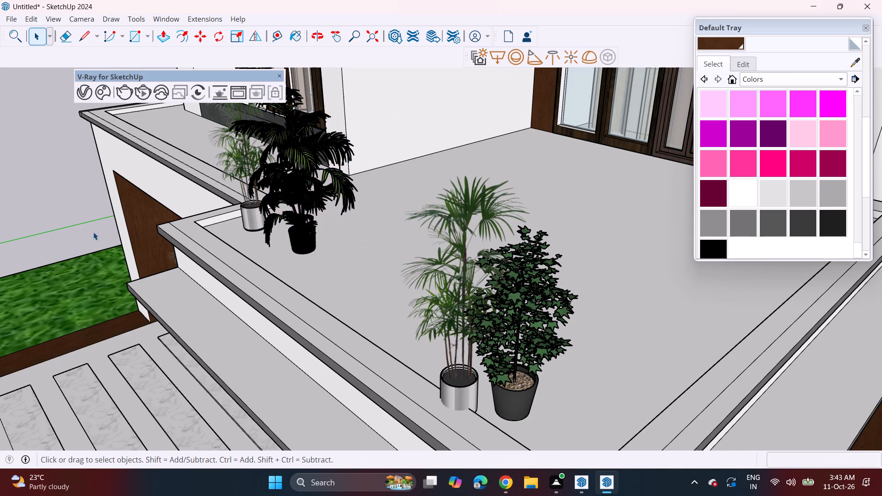
# Move the bushy palm about 1' 4 1/8" across the terrace floor, closer to the front parapet and the slim palm.
pyautogui.moveTo(96, 235); pyautogui.dragTo(275, 160, button='middle')
pyautogui.scroll(4, 319, 220)
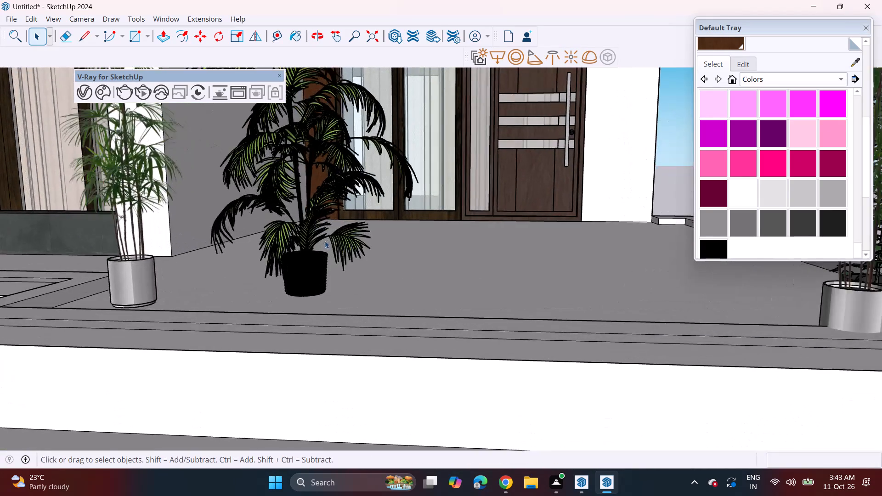
pyautogui.moveTo(326, 242); pyautogui.dragTo(464, 265, button='middle')
pyautogui.click(801, 353)
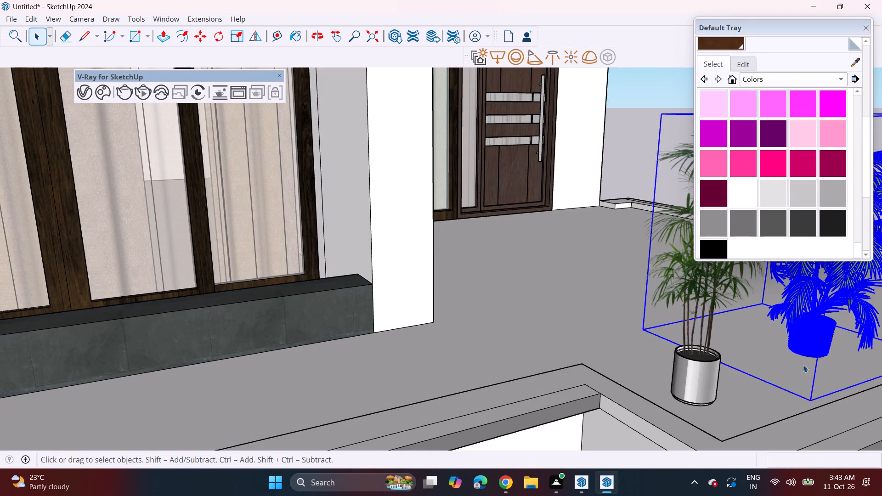
pyautogui.press('m')
pyautogui.click(820, 338)
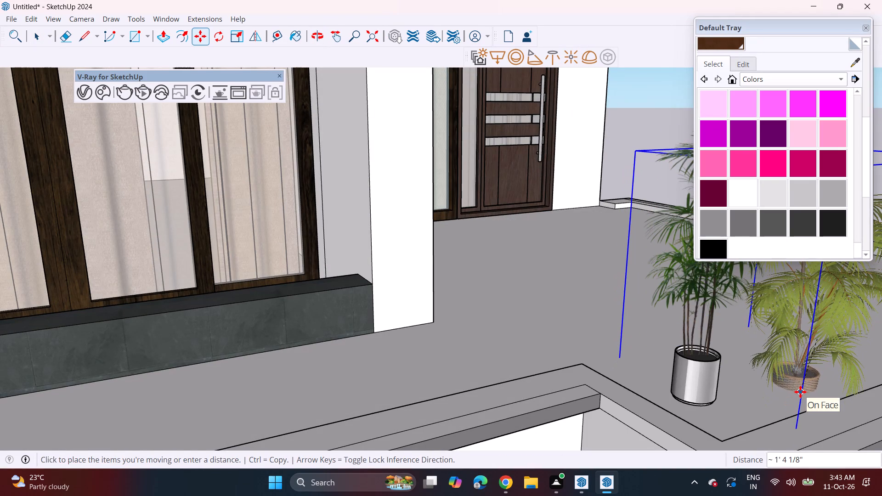
pyautogui.click(800, 392)
# Move the slim palm at the terrace corner about 6 3/16" toward the bushy palm.
pyautogui.press('space')
pyautogui.click(699, 377)
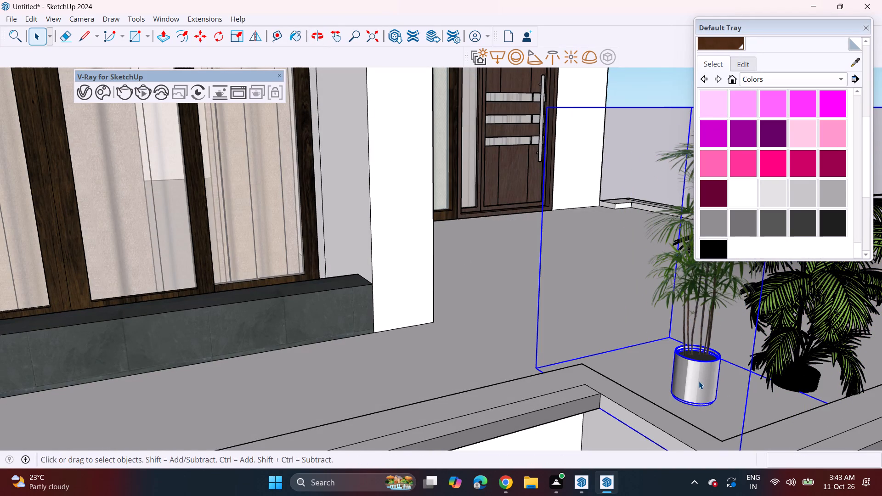
pyautogui.press('m')
pyautogui.click(695, 360)
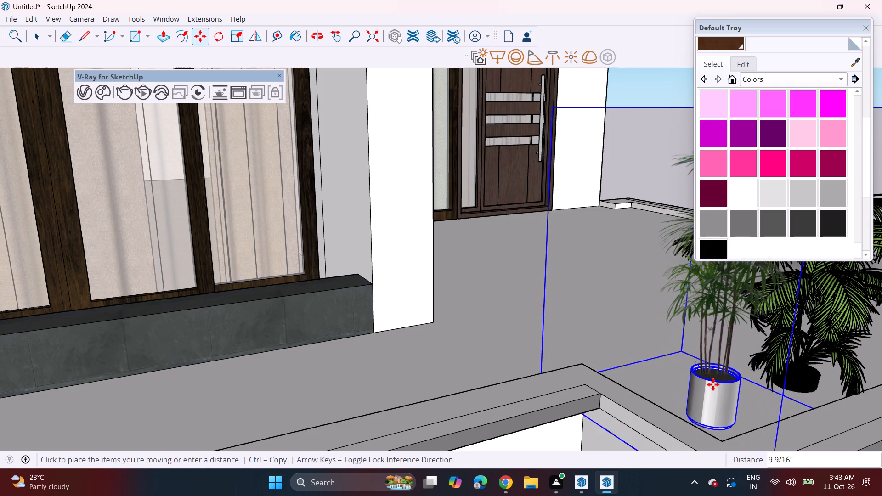
pyautogui.click(719, 375)
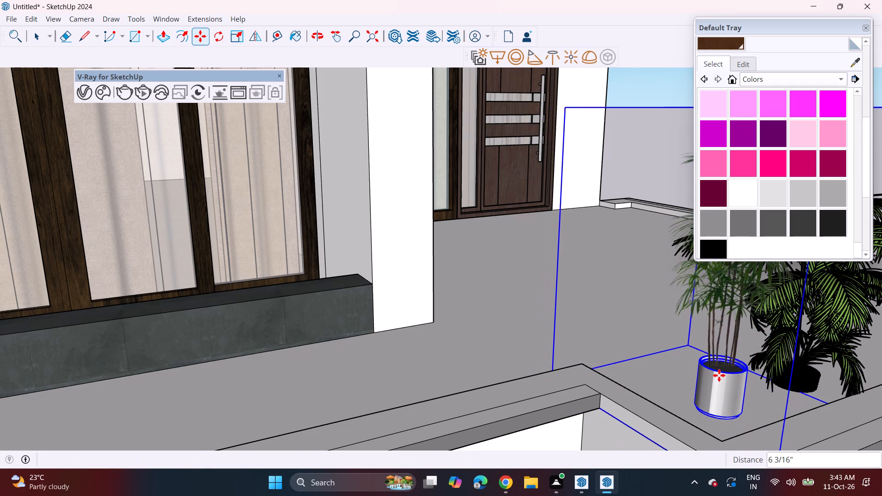
# Deselect the slim palm and examine the plant arrangement on the terrace and balcony from the front of the house.
pyautogui.moveTo(741, 383); pyautogui.dragTo(465, 296, button='middle')
pyautogui.scroll(-12, 438, 287)
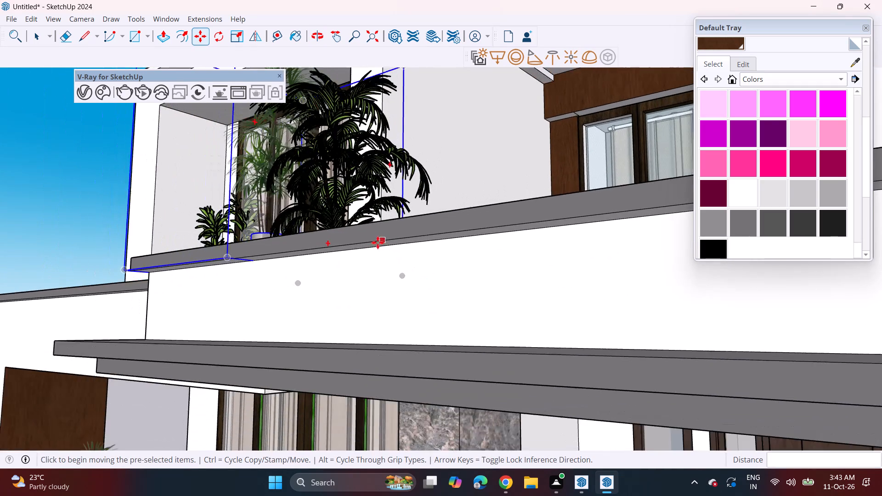
pyautogui.scroll(-20, 378, 242)
pyautogui.scroll(-9, 378, 242)
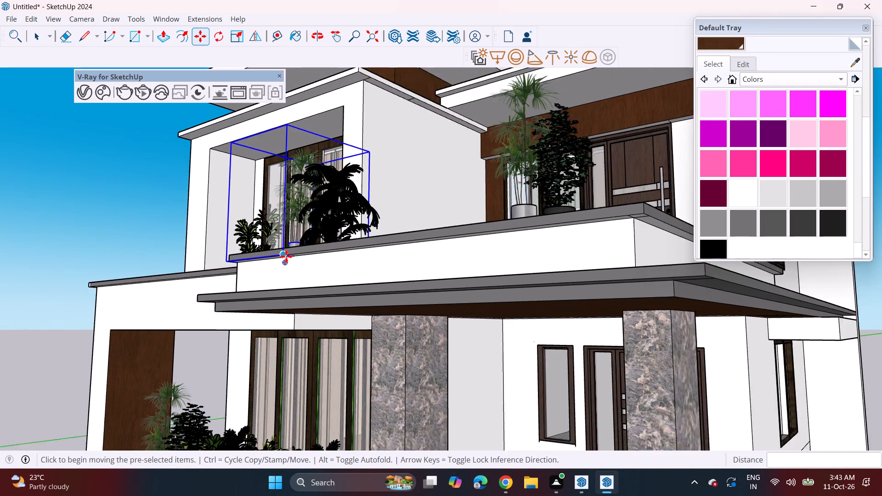
pyautogui.scroll(-5, 281, 254)
pyautogui.moveTo(282, 259); pyautogui.dragTo(313, 289, button='middle')
pyautogui.press('space')
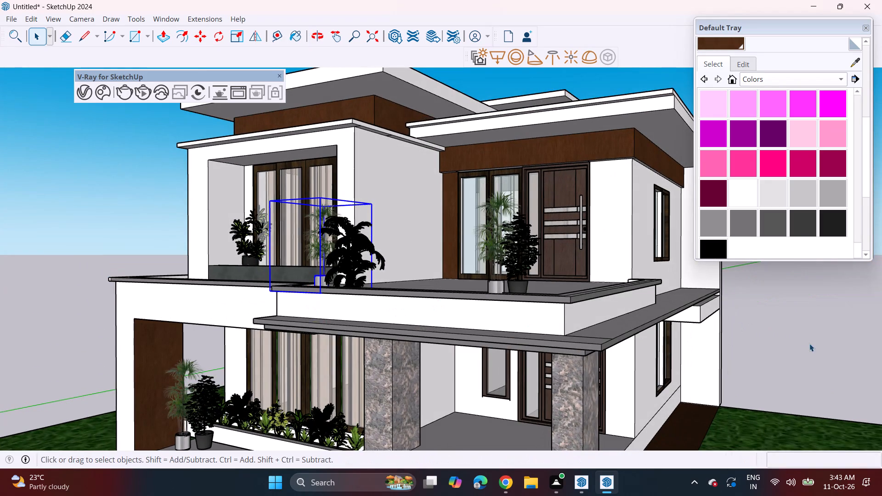
pyautogui.click(810, 341)
pyautogui.moveTo(311, 282); pyautogui.dragTo(336, 287, button='middle')
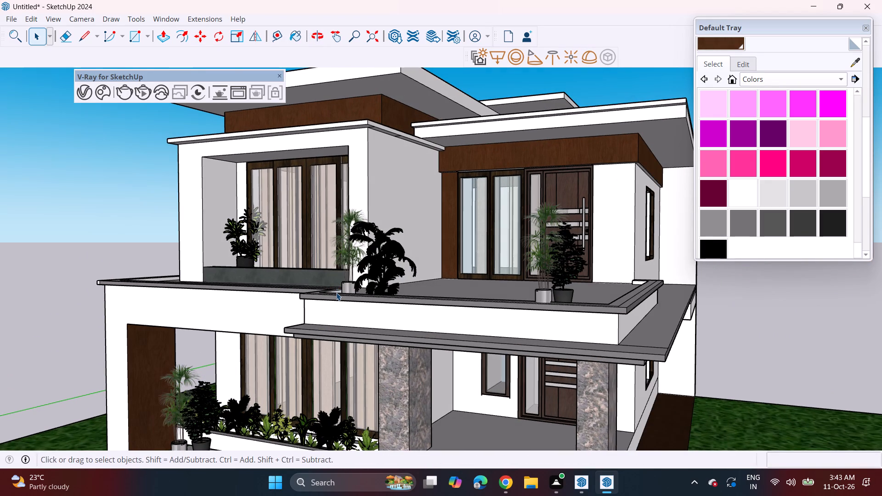
# Copy the leafy potted plant from the side lawn onto the terrace corner near the upper entrance door.
pyautogui.moveTo(351, 290); pyautogui.dragTo(357, 293, button='middle')
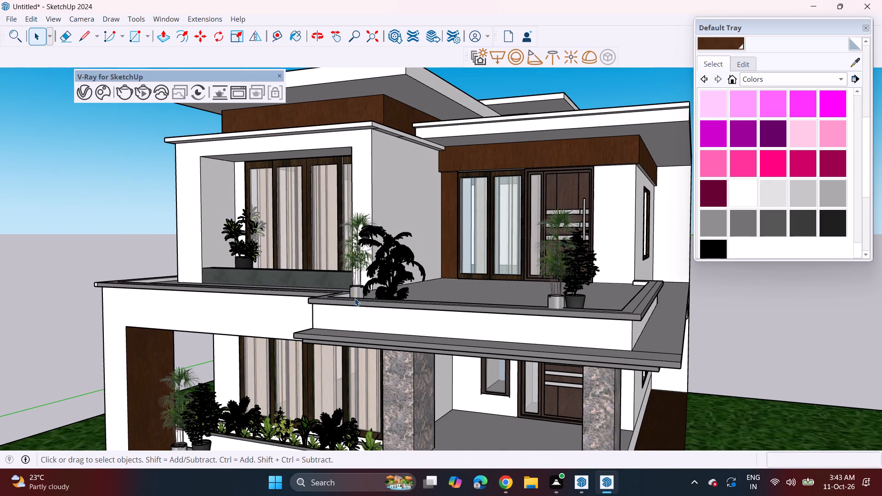
pyautogui.scroll(-3, 352, 303)
pyautogui.keyDown('shift'); pyautogui.moveTo(355, 323); pyautogui.dragTo(270, 244, button='middle'); pyautogui.keyUp('shift')
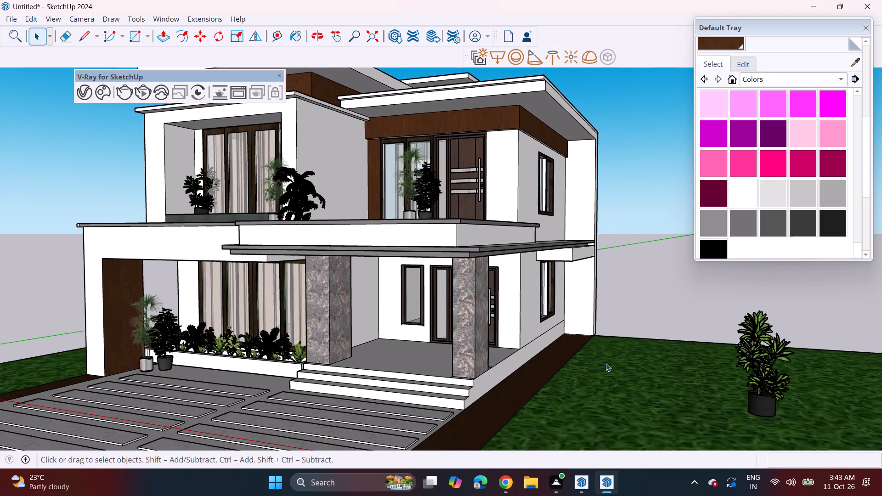
pyautogui.scroll(-2, 667, 351)
pyautogui.scroll(2, 739, 355)
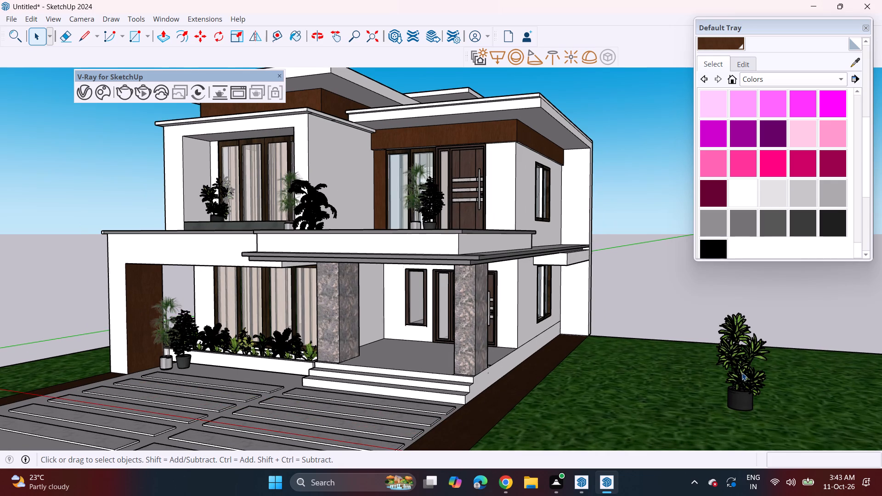
pyautogui.click(750, 369)
pyautogui.press('m')
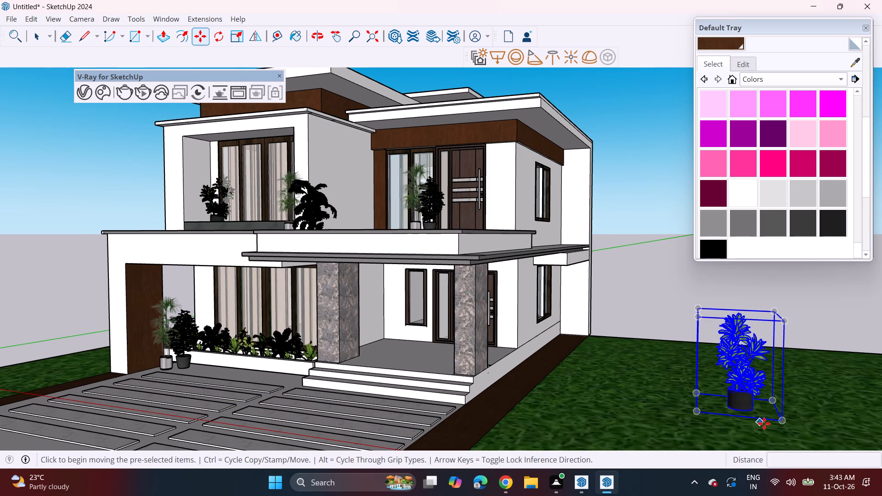
pyautogui.click(777, 426)
pyautogui.moveTo(539, 301); pyautogui.dragTo(594, 347, button='middle')
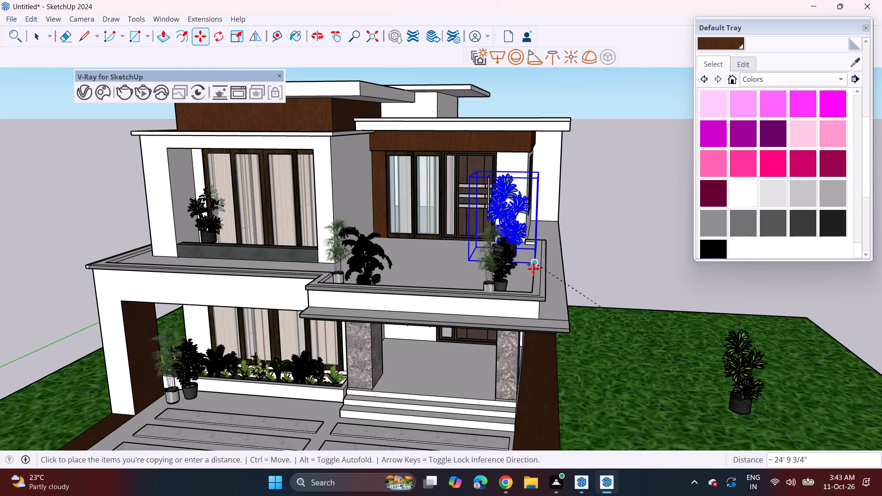
pyautogui.click(547, 264)
# Scale the copied plant on the terrace corner uniformly to about 0.67 and deselect it.
pyautogui.moveTo(565, 265); pyautogui.dragTo(523, 256, button='middle')
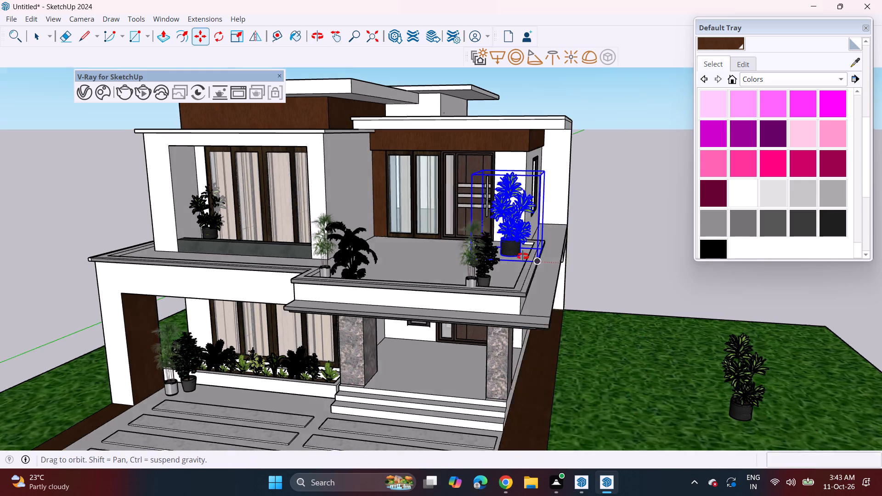
pyautogui.moveTo(523, 256); pyautogui.dragTo(503, 253, button='middle')
pyautogui.click(235, 40)
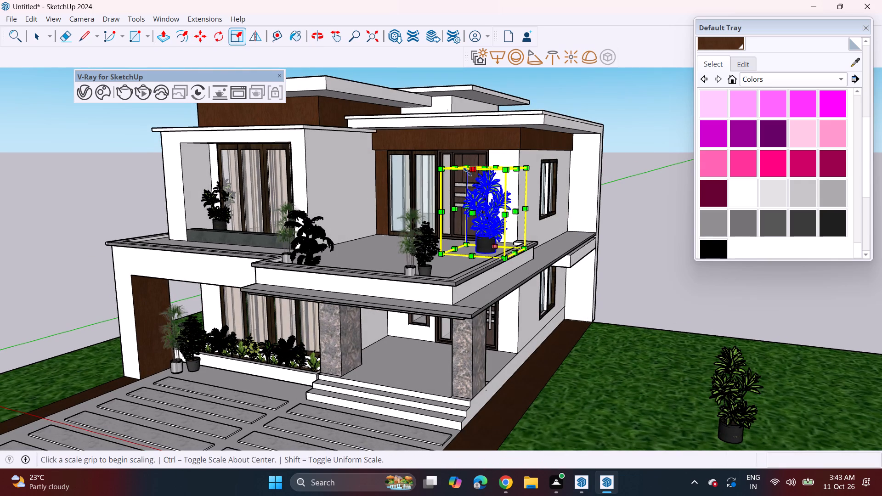
pyautogui.click(440, 172)
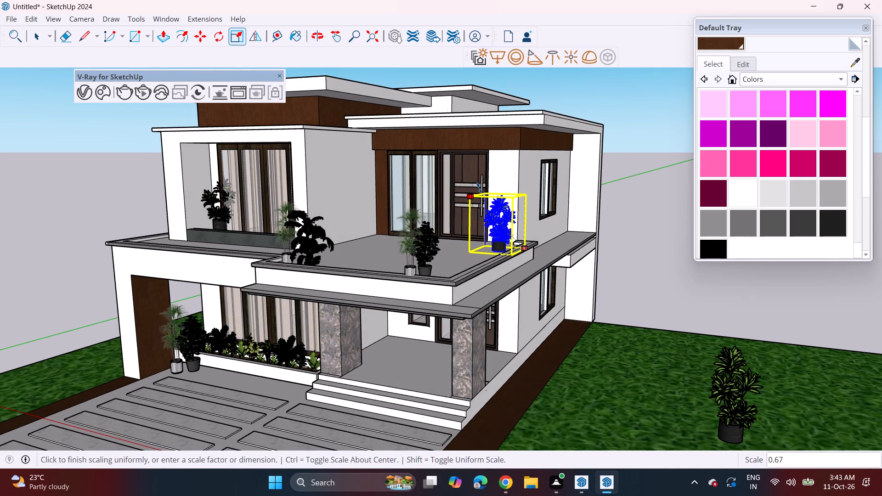
pyautogui.click(479, 188)
pyautogui.press('space')
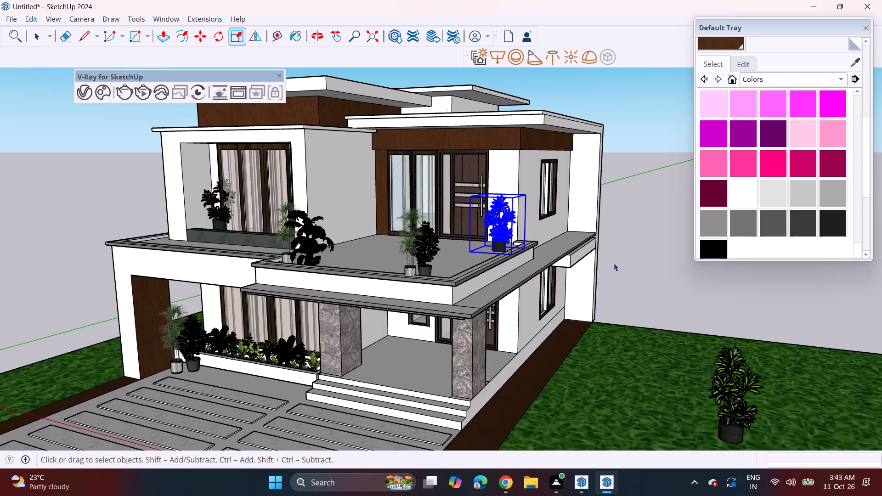
pyautogui.click(614, 263)
# Copy the scaled potted plant about 22' 4 13/16" off the terrace toward the side lawn.
pyautogui.moveTo(506, 329); pyautogui.dragTo(508, 321, button='middle')
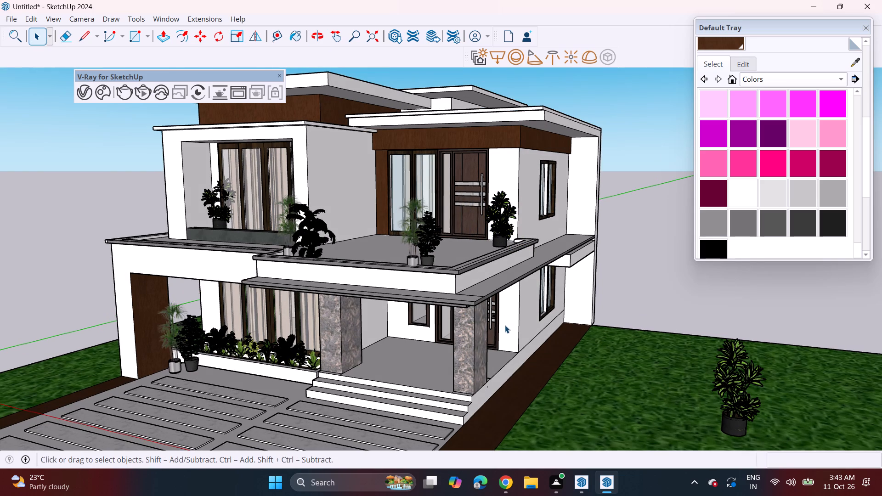
pyautogui.scroll(1, 526, 303)
pyautogui.middleClick(531, 303)
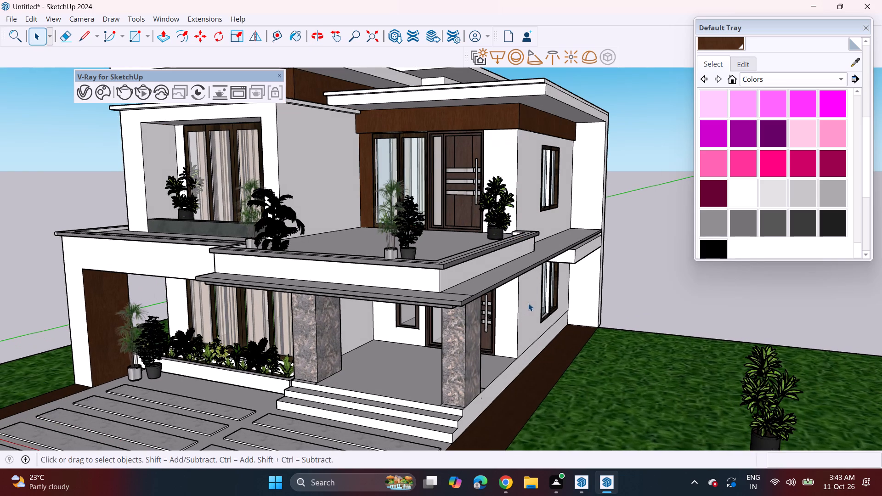
pyautogui.keyDown('shift'); pyautogui.moveTo(497, 306); pyautogui.dragTo(424, 299, button='middle'); pyautogui.keyUp('shift')
pyautogui.scroll(4, 419, 239)
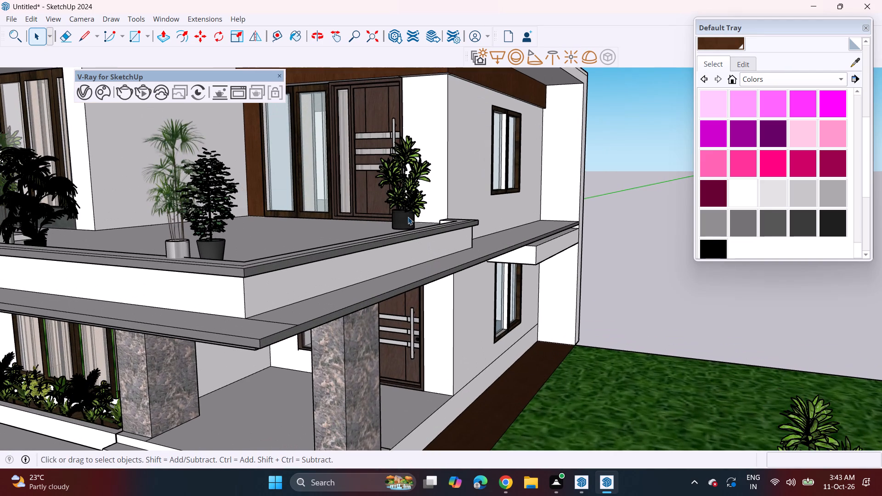
pyautogui.click(406, 209)
pyautogui.press('m')
pyautogui.click(402, 198)
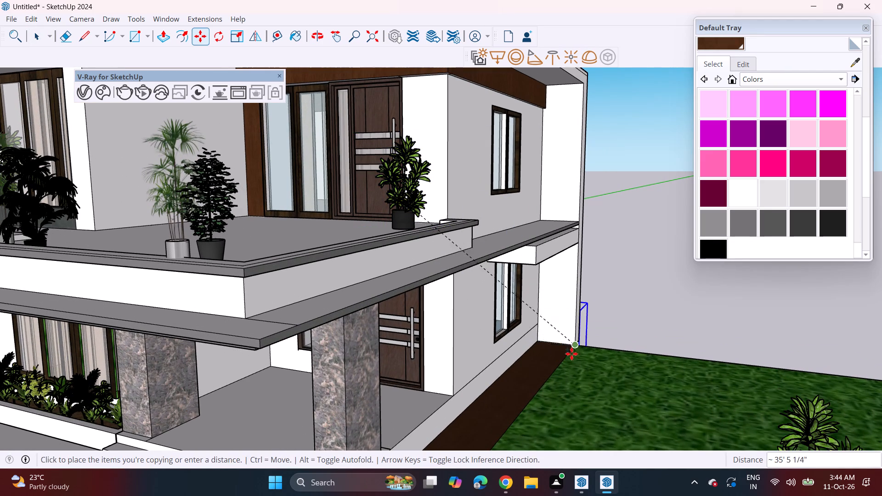
pyautogui.click(643, 308)
# Move the new plant copy onto the brown ground strip at the far end of the side wall, finishing about 41' 9 3/4" away, and deselect it.
pyautogui.moveTo(630, 336); pyautogui.dragTo(373, 297, button='middle')
pyautogui.scroll(-9, 318, 294)
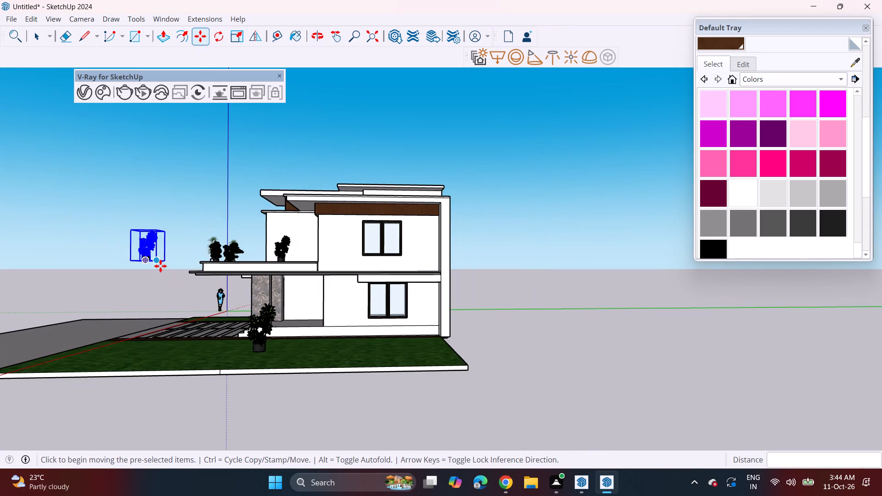
pyautogui.moveTo(160, 266); pyautogui.dragTo(170, 271)
pyautogui.moveTo(487, 355); pyautogui.dragTo(613, 405, button='middle')
pyautogui.scroll(5, 524, 360)
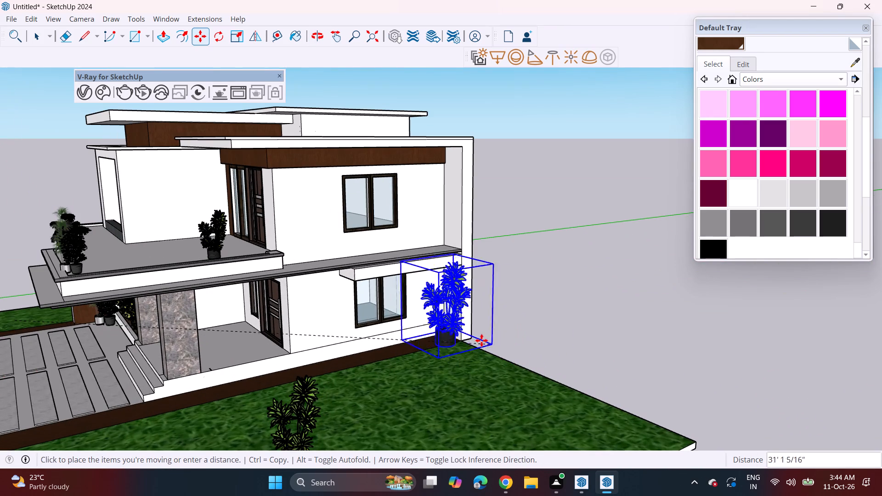
pyautogui.click(486, 342)
pyautogui.moveTo(407, 359); pyautogui.dragTo(510, 349, button='middle')
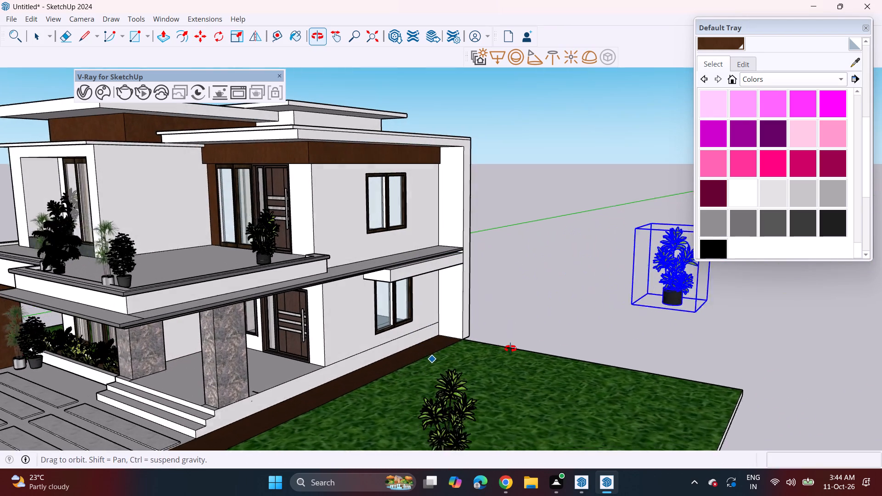
pyautogui.moveTo(510, 349); pyautogui.dragTo(512, 349, button='middle')
pyautogui.click(663, 308)
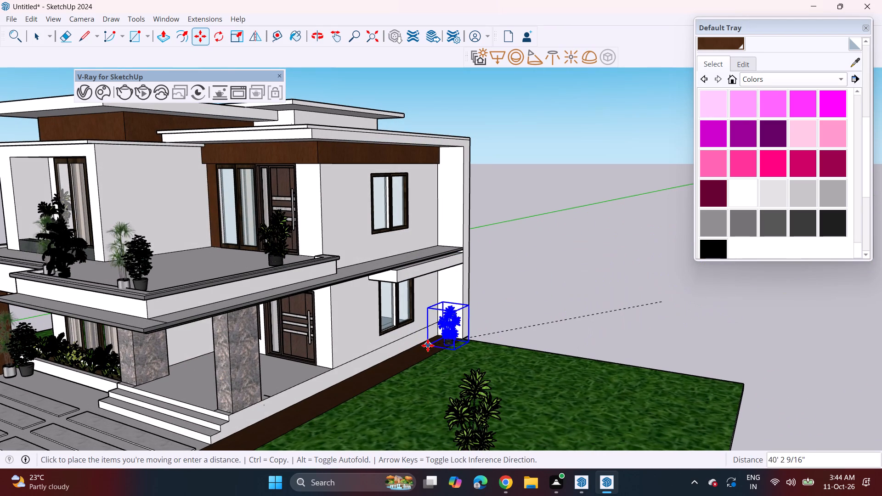
pyautogui.click(425, 343)
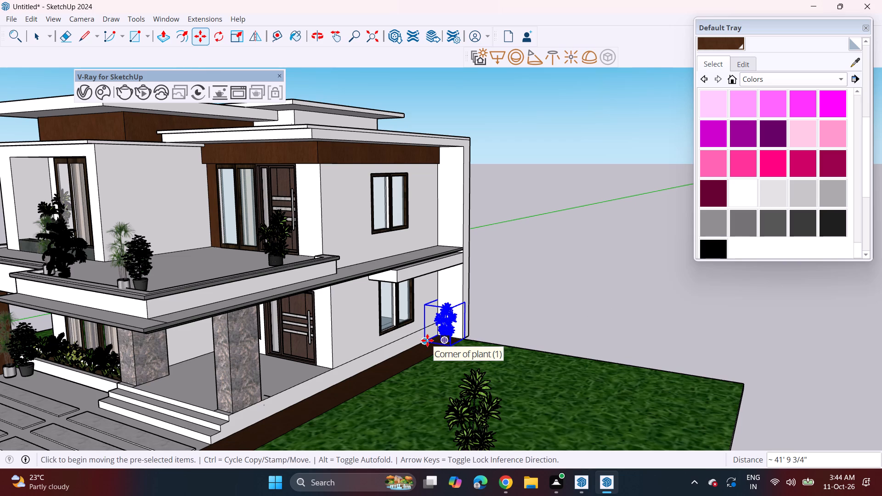
pyautogui.press('space')
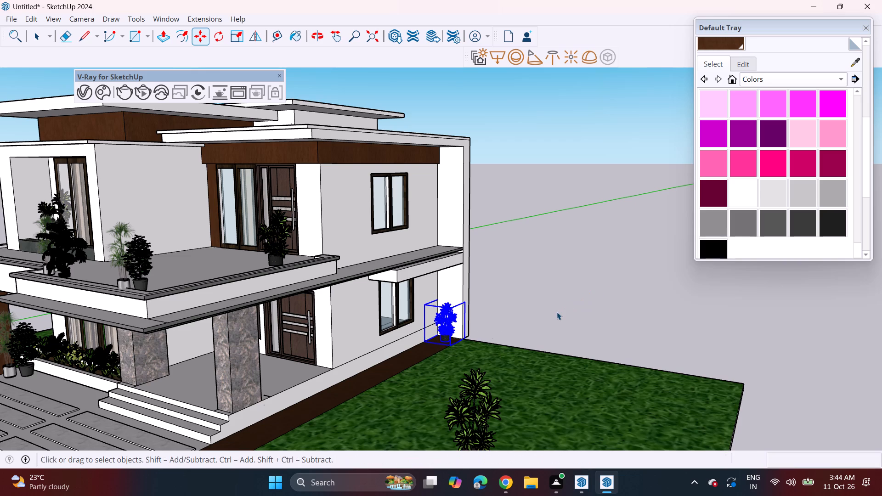
pyautogui.click(551, 315)
# Examine the plant at the far end of the side wall and the overall front and side of the house.
pyautogui.moveTo(430, 325); pyautogui.dragTo(466, 292, button='middle')
pyautogui.scroll(2, 466, 292)
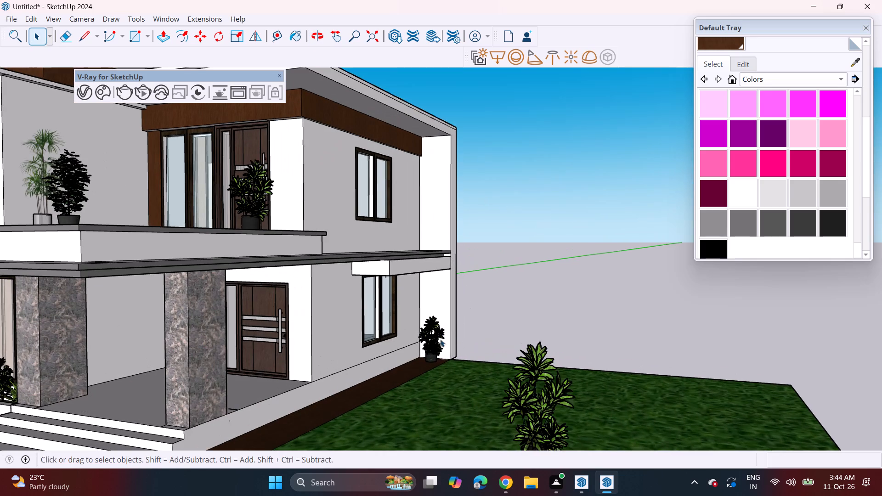
pyautogui.moveTo(429, 361); pyautogui.dragTo(490, 321, button='middle')
pyautogui.scroll(-3, 494, 320)
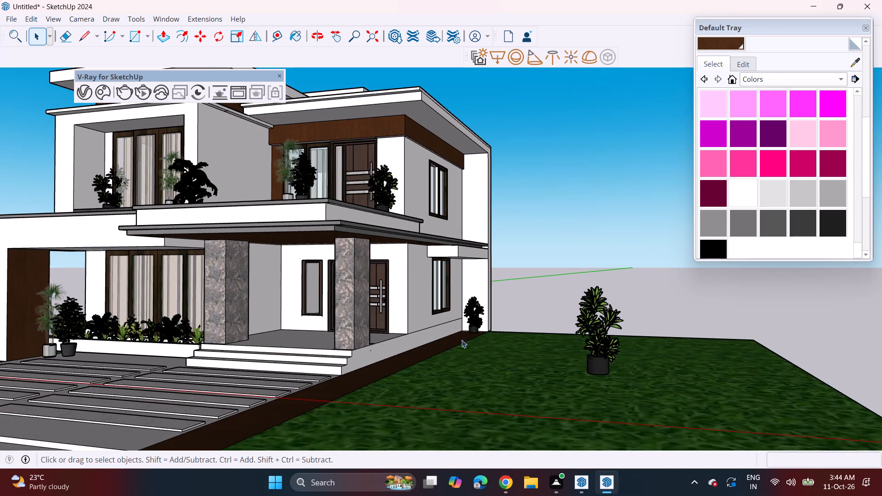
pyautogui.keyDown('shift'); pyautogui.moveTo(461, 347); pyautogui.dragTo(511, 304, button='middle'); pyautogui.keyUp('shift')
pyautogui.moveTo(514, 326); pyautogui.dragTo(510, 347, button='middle')
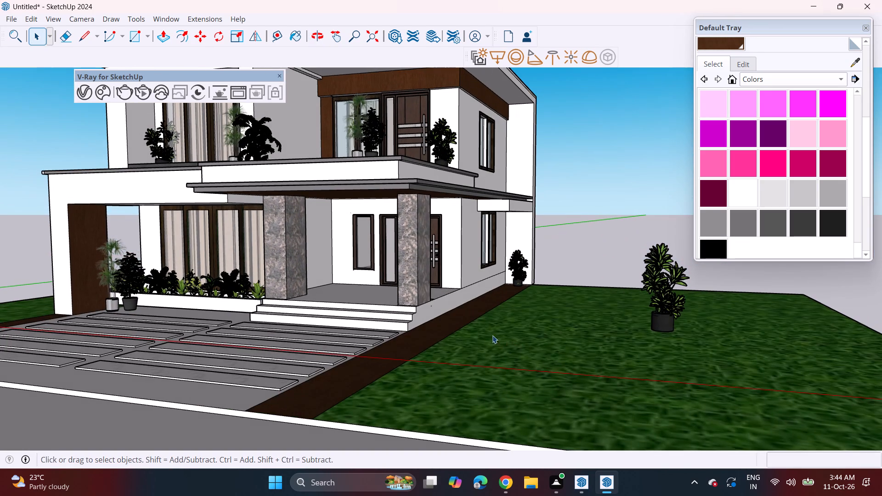
pyautogui.scroll(-4, 490, 333)
# Import the PLANTS model, a long planter with a glass screen, from the Downloads folder.
pyautogui.click(7, 16)
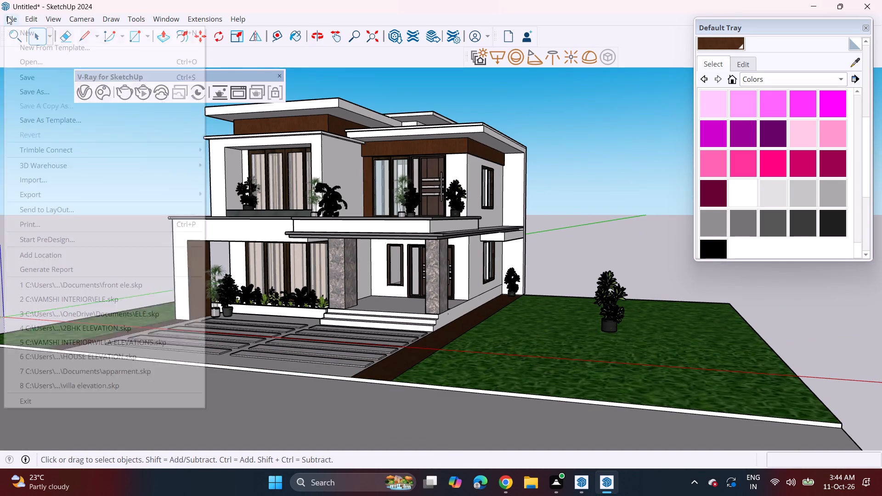
pyautogui.click(73, 176)
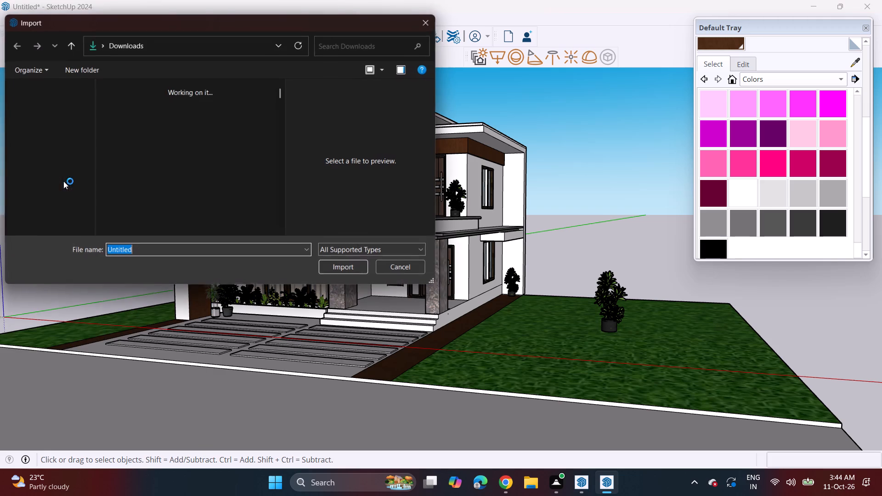
pyautogui.scroll(-6, 166, 177)
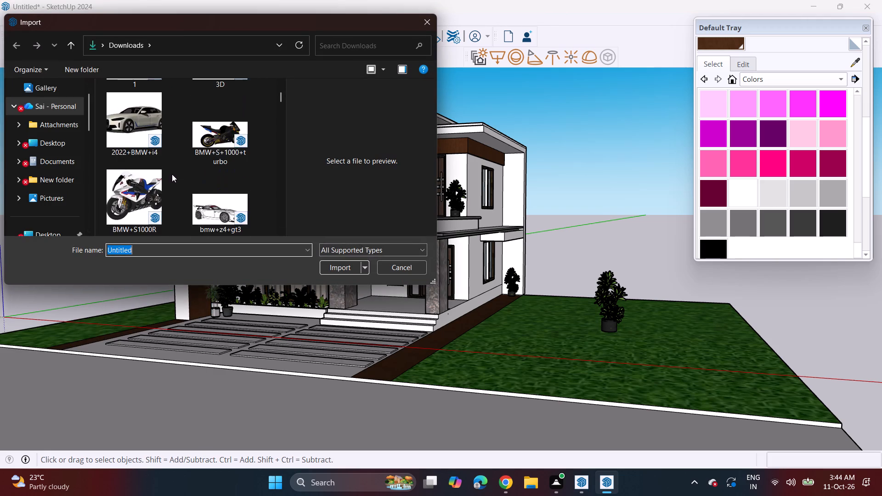
pyautogui.scroll(-10, 172, 174)
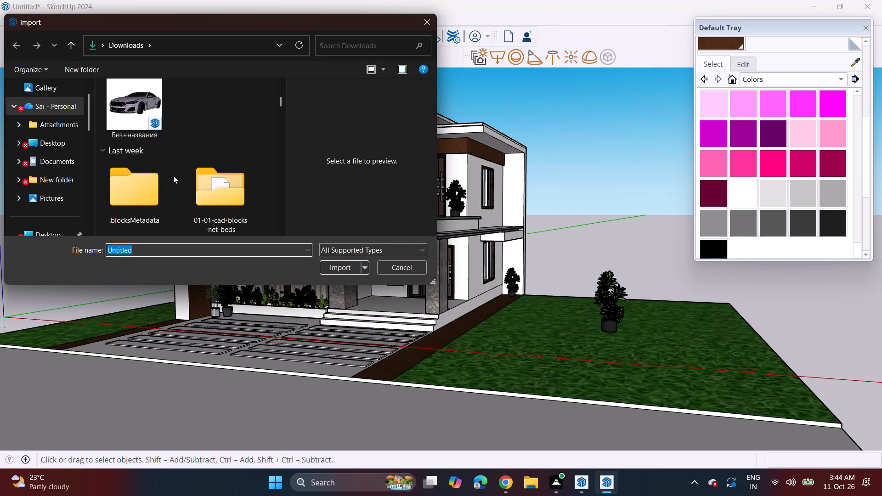
pyautogui.scroll(-11, 173, 180)
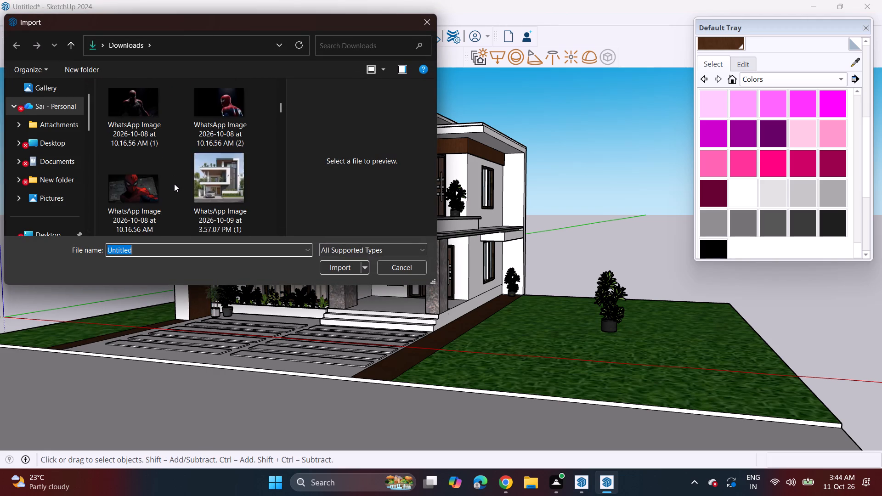
pyautogui.scroll(-7, 174, 184)
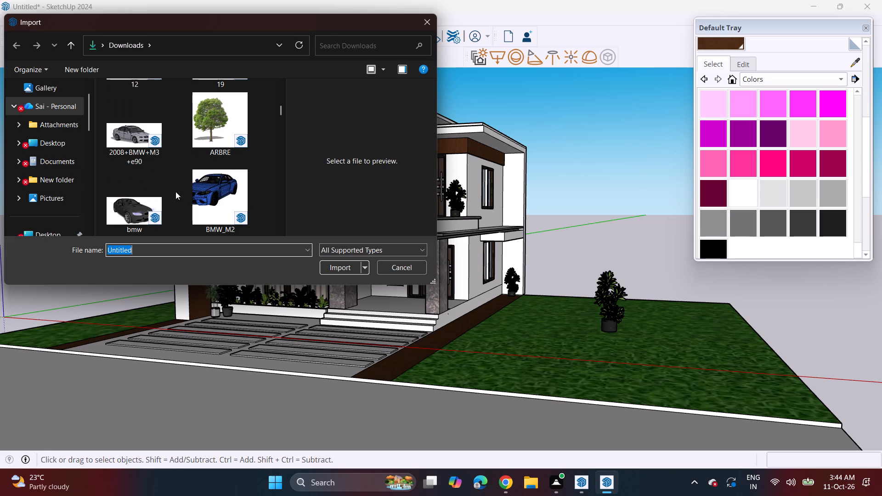
pyautogui.scroll(2, 175, 192)
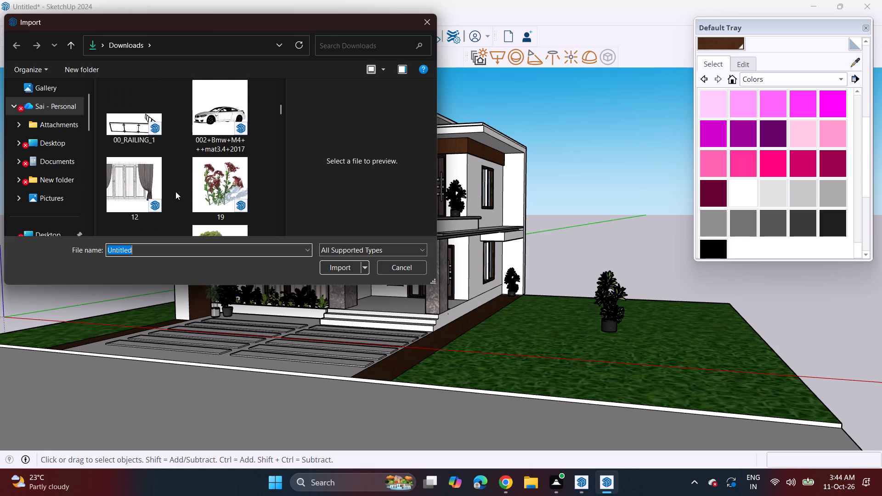
pyautogui.scroll(-9, 176, 194)
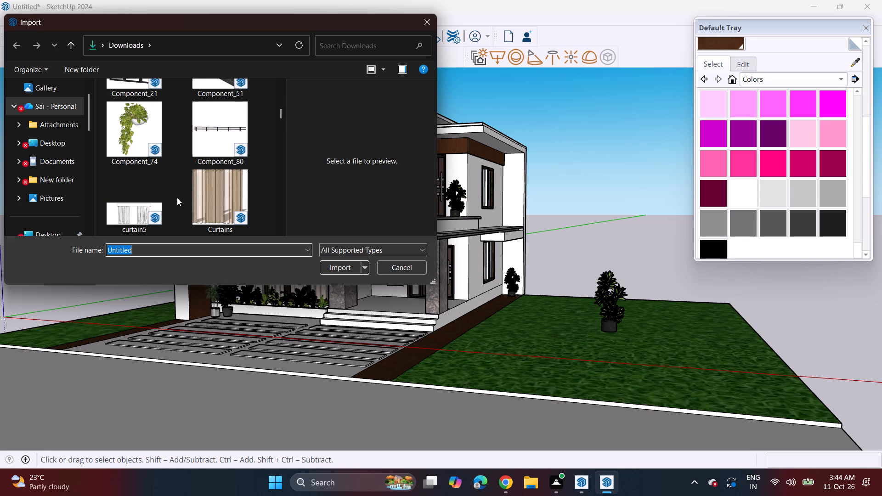
pyautogui.scroll(-2, 177, 197)
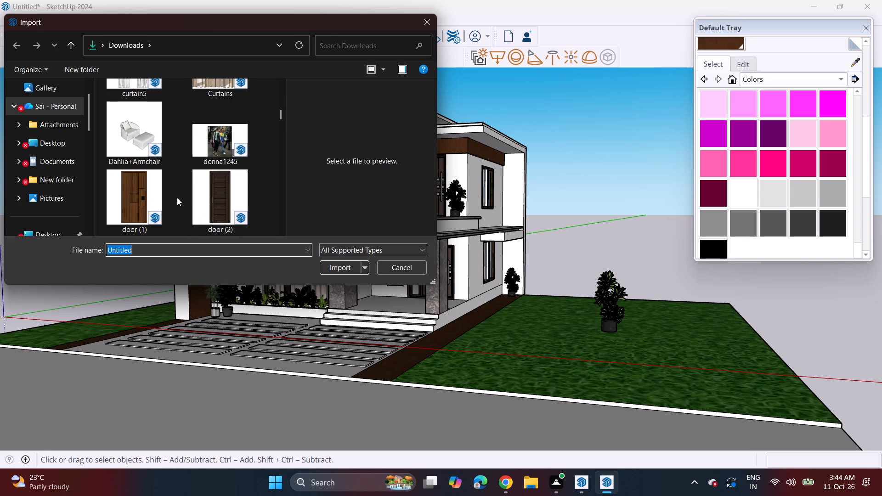
pyautogui.scroll(-5, 178, 200)
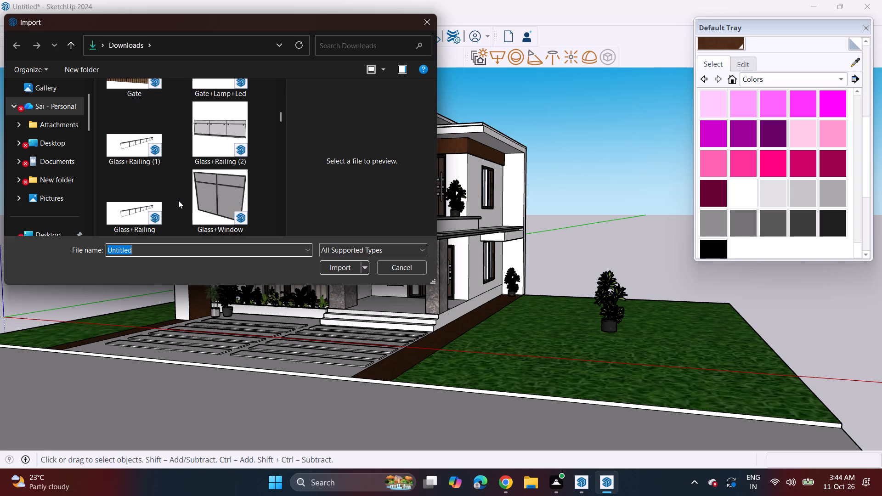
pyautogui.scroll(-5, 178, 200)
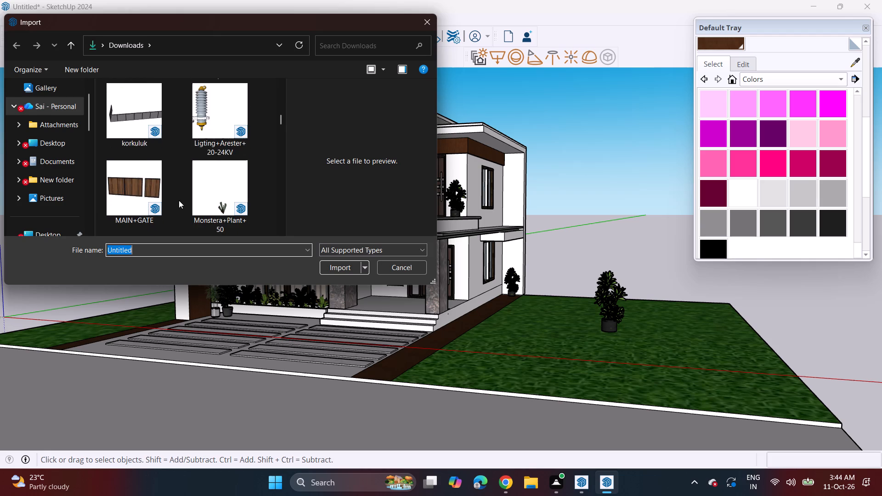
pyautogui.scroll(-4, 179, 200)
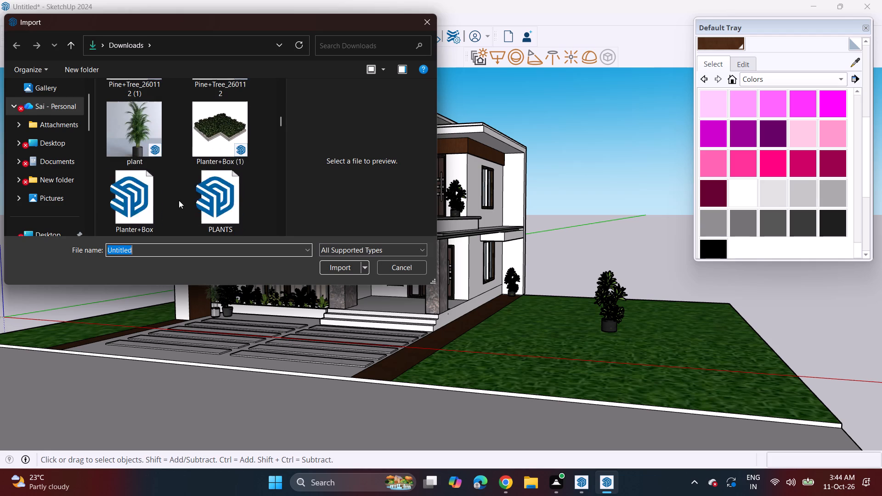
pyautogui.click(240, 204)
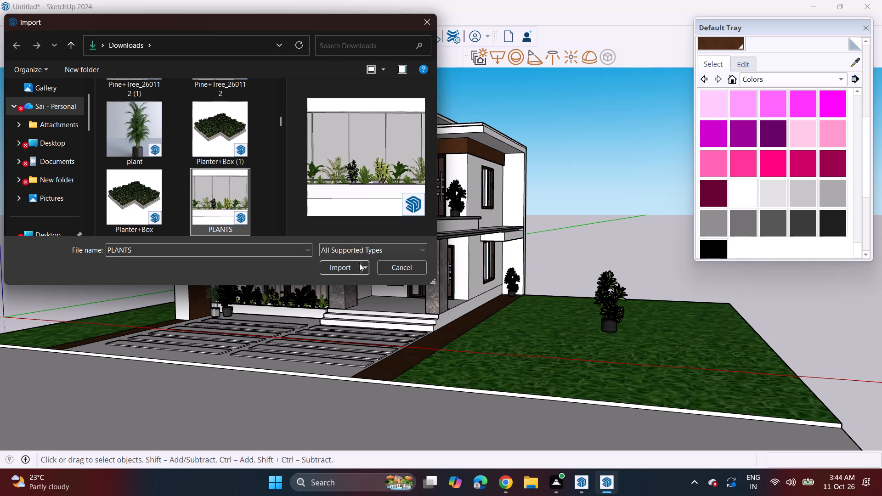
pyautogui.click(347, 271)
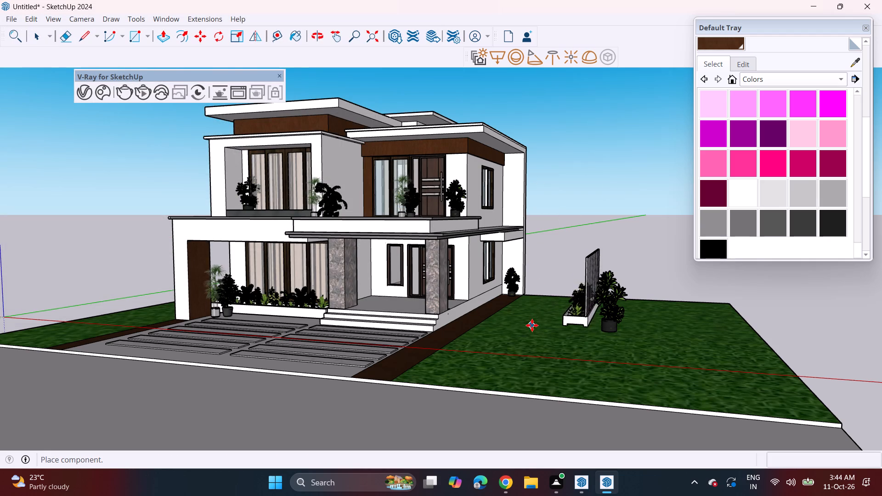
# Place the imported planter on the open ground beyond the outer edge of the side lawn.
pyautogui.keyDown('shift'); pyautogui.moveTo(706, 312); pyautogui.dragTo(263, 262, button='middle'); pyautogui.keyUp('shift')
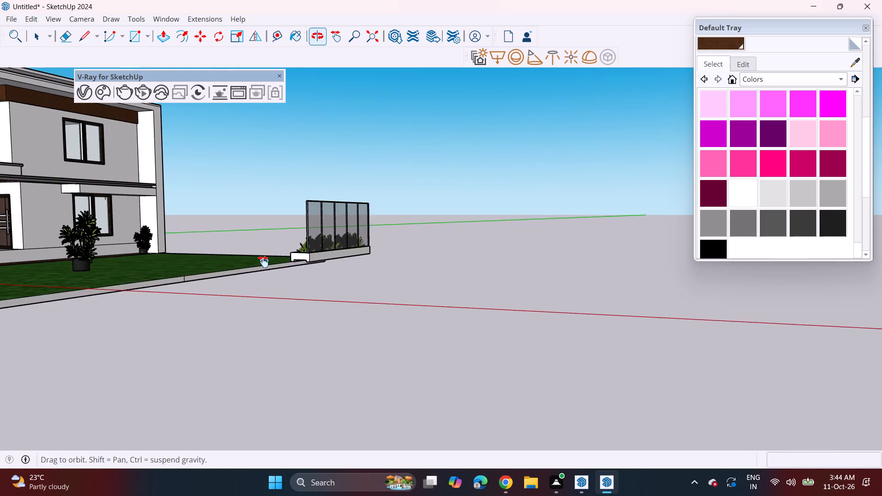
pyautogui.keyDown('shift'); pyautogui.moveTo(263, 262); pyautogui.dragTo(315, 280, button='middle'); pyautogui.keyUp('shift')
pyautogui.moveTo(370, 282); pyautogui.dragTo(444, 329, button='middle')
pyautogui.click(476, 351)
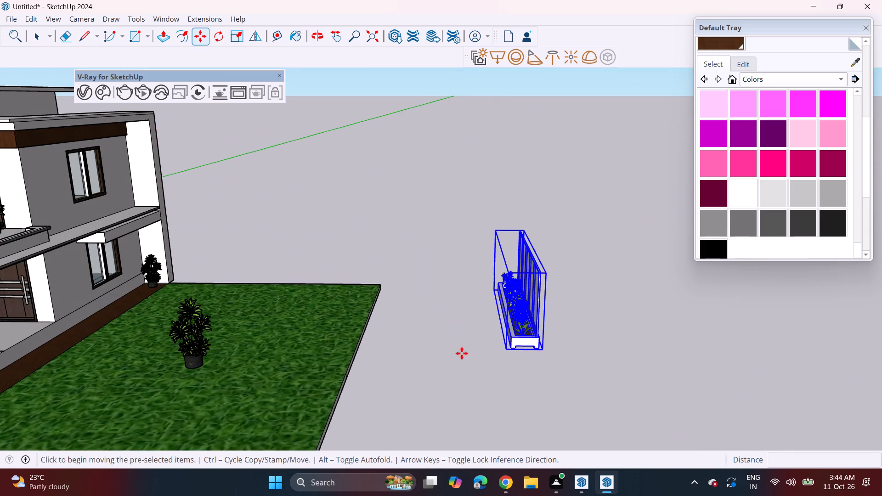
# Explode the imported planter component and delete its framed glass screen.
pyautogui.rightClick(526, 307)
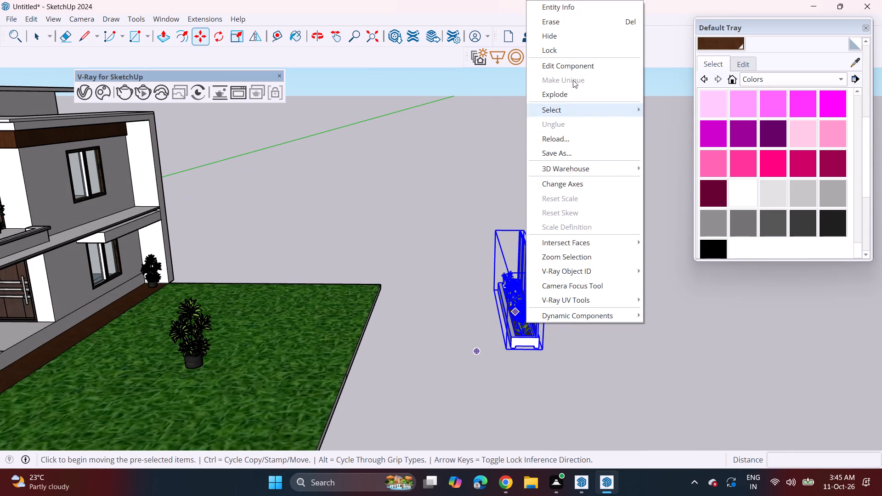
pyautogui.click(569, 92)
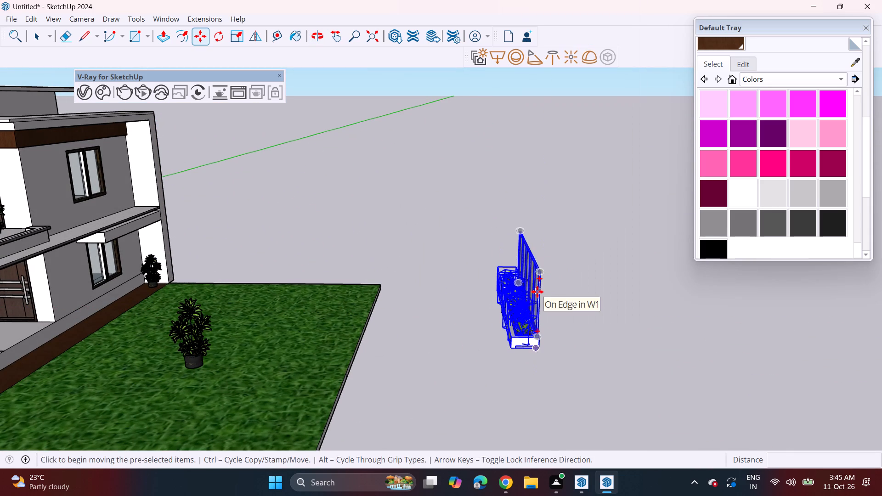
pyautogui.press('space')
pyautogui.click(536, 290)
pyautogui.press('Delete')
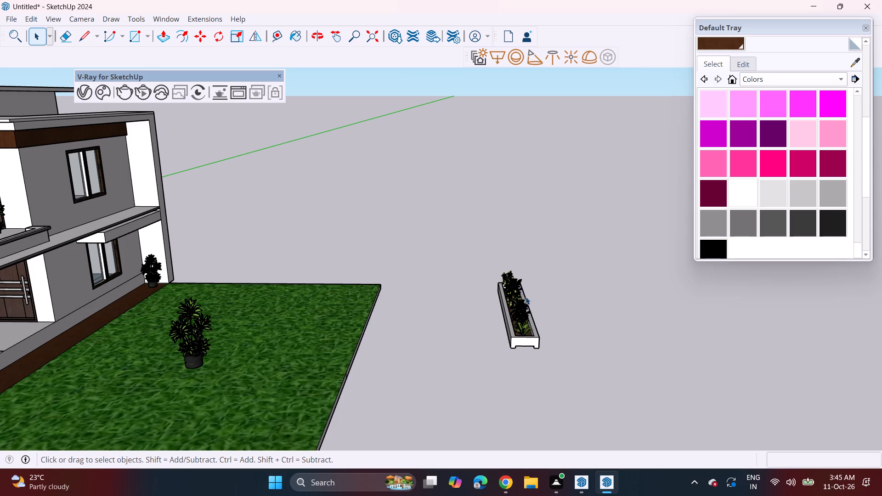
# Group the remaining planter box together with all of its plants.
pyautogui.moveTo(492, 212); pyautogui.dragTo(562, 364)
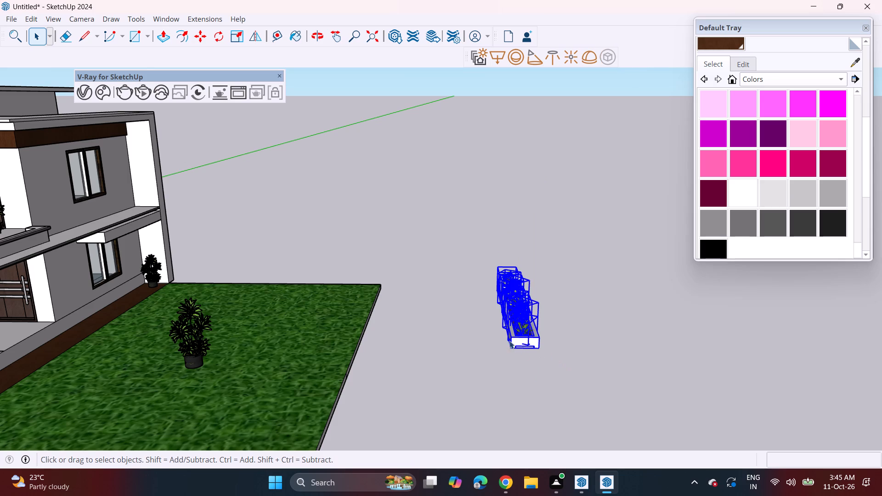
pyautogui.rightClick(517, 338)
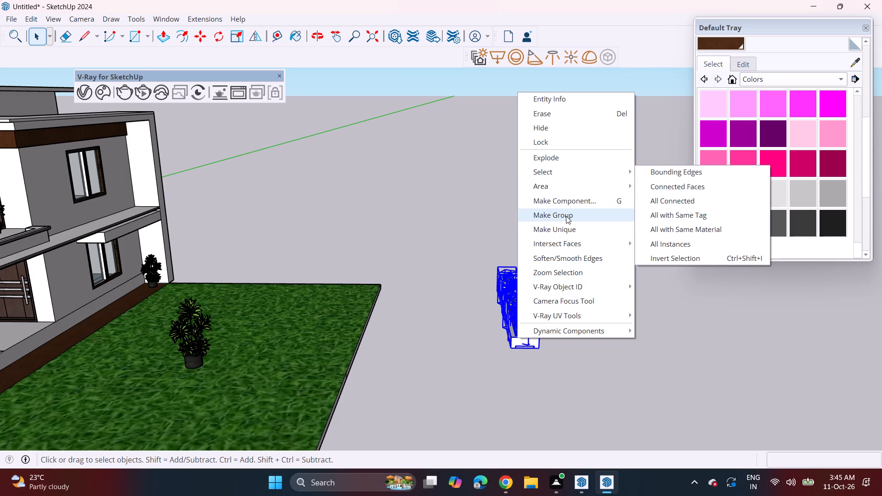
pyautogui.click(566, 216)
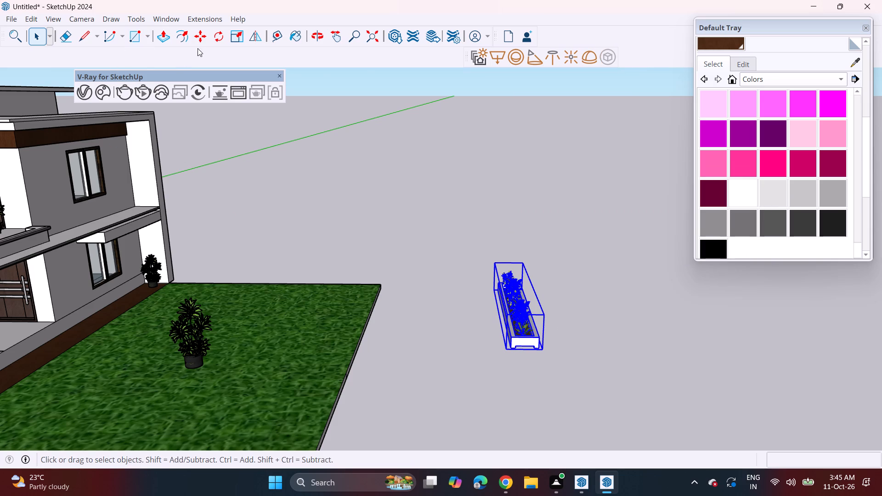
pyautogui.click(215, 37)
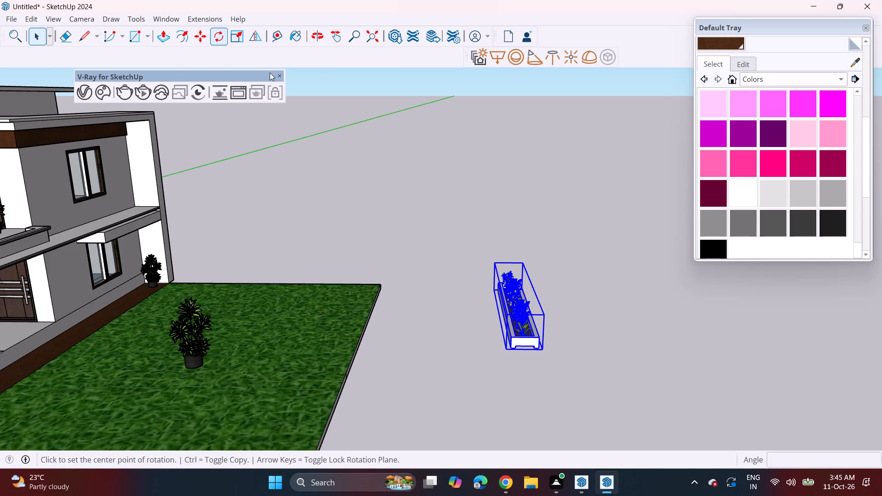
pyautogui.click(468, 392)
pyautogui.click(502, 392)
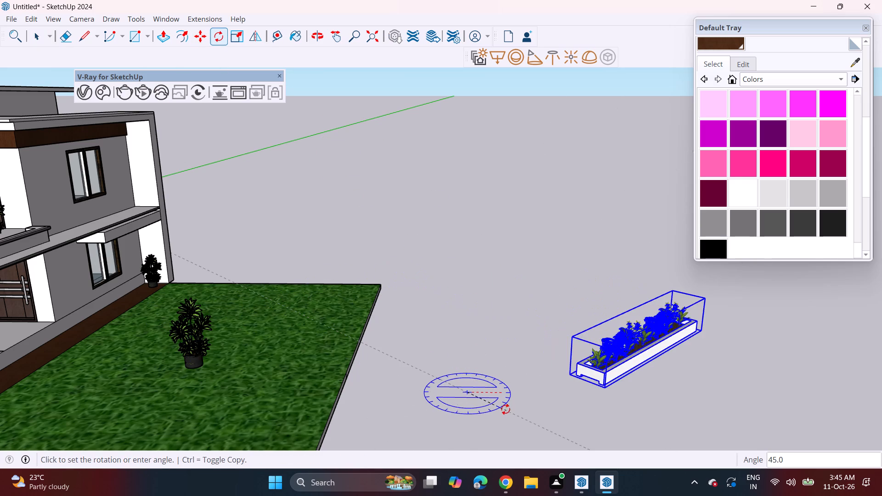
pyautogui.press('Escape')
# Copy the planter group about 52' 11 3/4" onto the brown ground strip along the house's side wall.
pyautogui.scroll(1, 516, 380)
pyautogui.press('space')
pyautogui.press('m')
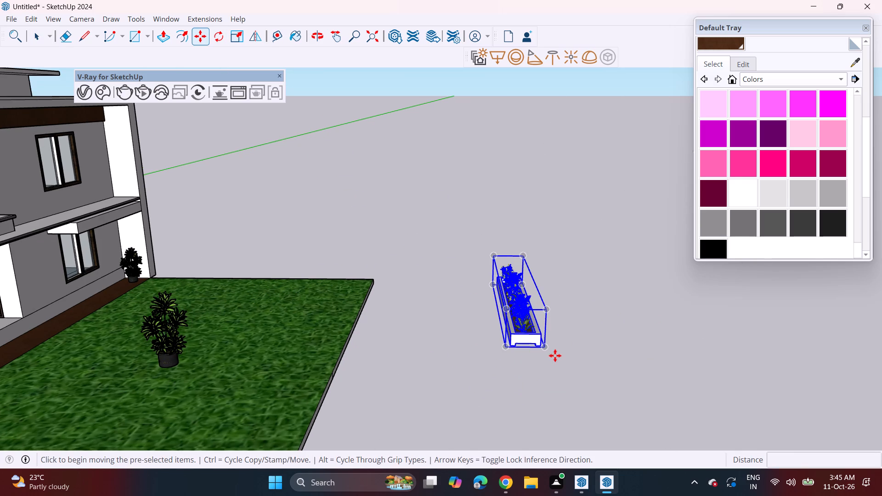
pyautogui.click(548, 346)
pyautogui.moveTo(98, 370); pyautogui.dragTo(237, 352, button='middle')
pyautogui.moveTo(181, 392); pyautogui.dragTo(277, 328, button='middle')
pyautogui.moveTo(287, 324); pyautogui.dragTo(242, 330, button='middle')
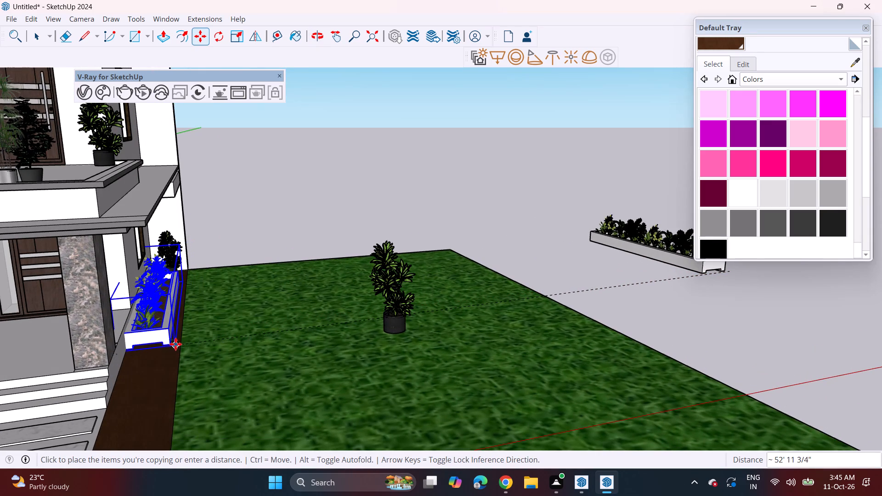
pyautogui.click(176, 343)
# Copy the original planter group about 60' 7/16" onto the front end of the brown strip, beside the driveway paving.
pyautogui.scroll(-6, 295, 346)
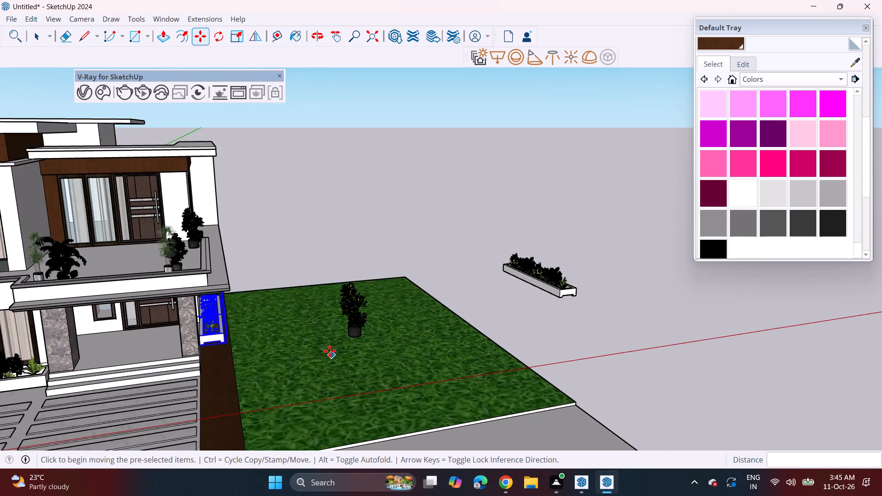
pyautogui.moveTo(322, 343); pyautogui.dragTo(212, 331, button='middle')
pyautogui.press('space')
pyautogui.click(616, 312)
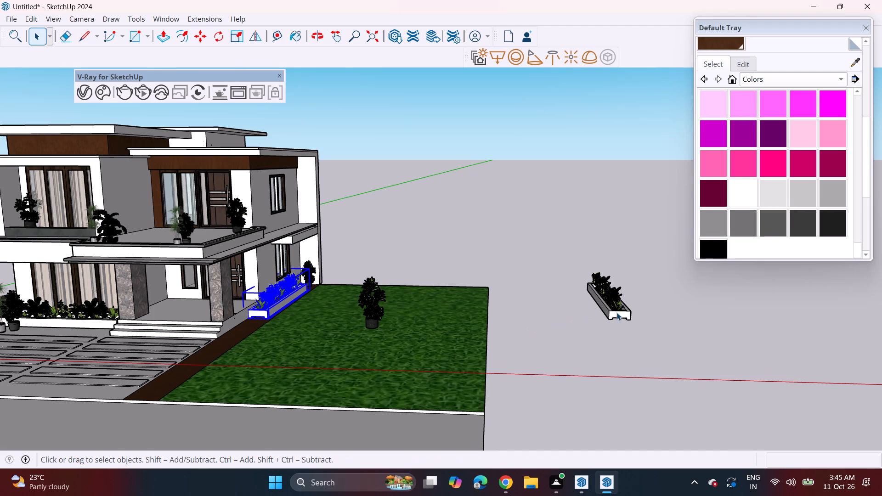
pyautogui.press('m')
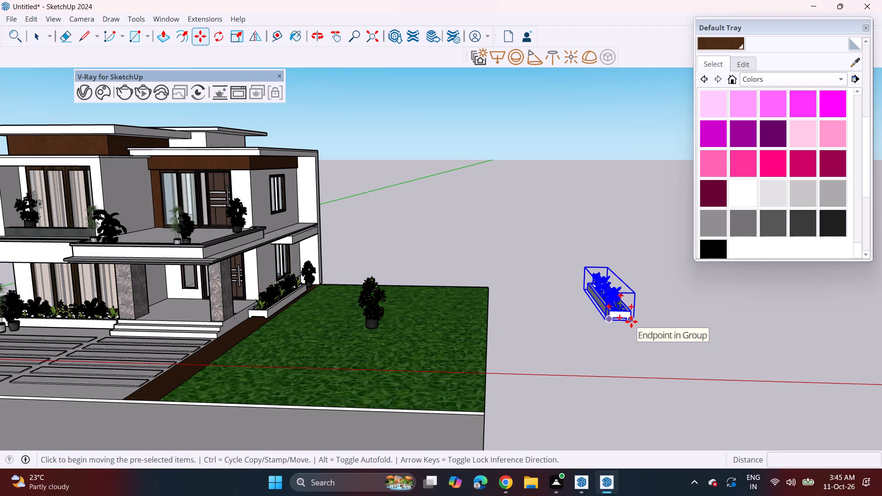
pyautogui.click(631, 321)
pyautogui.moveTo(210, 366); pyautogui.dragTo(254, 354, button='middle')
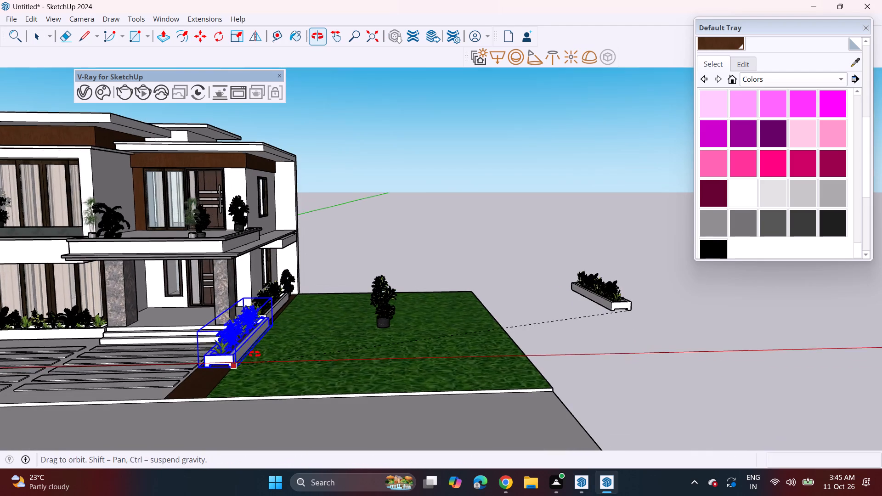
pyautogui.moveTo(254, 354); pyautogui.dragTo(259, 354, button='middle')
pyautogui.moveTo(233, 375); pyautogui.dragTo(355, 381, button='middle')
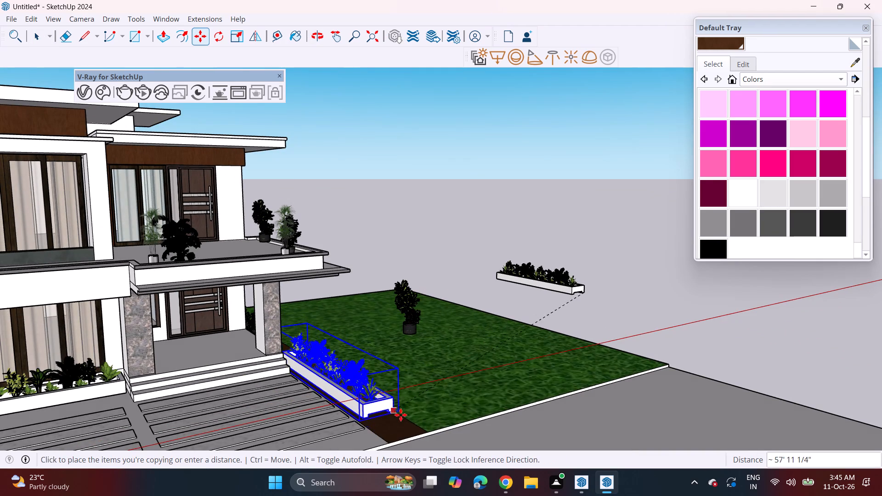
pyautogui.click(420, 429)
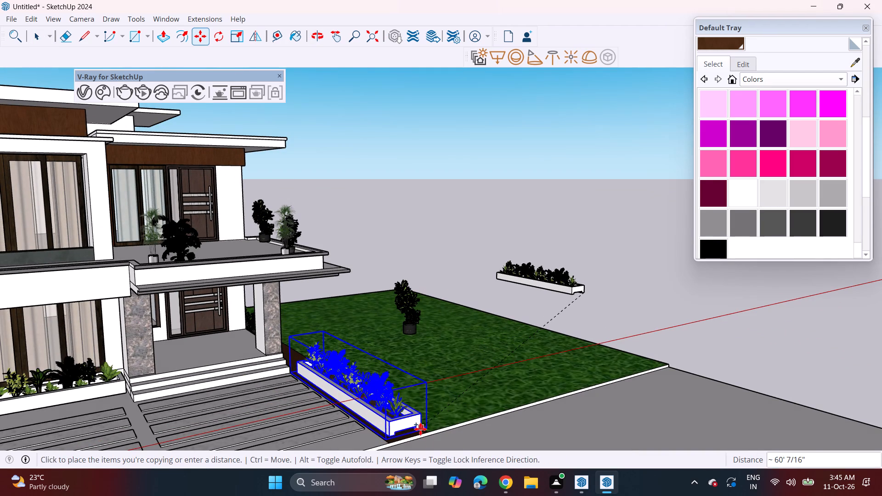
# Copy the front planter group about 15' 2 3/4" along the brown strip, filling the gap before the side-wall planter.
pyautogui.moveTo(440, 417); pyautogui.dragTo(102, 371, button='middle')
pyautogui.moveTo(335, 336); pyautogui.dragTo(333, 345, button='middle')
pyautogui.scroll(2, 335, 336)
pyautogui.moveTo(368, 366); pyautogui.dragTo(316, 414, button='middle')
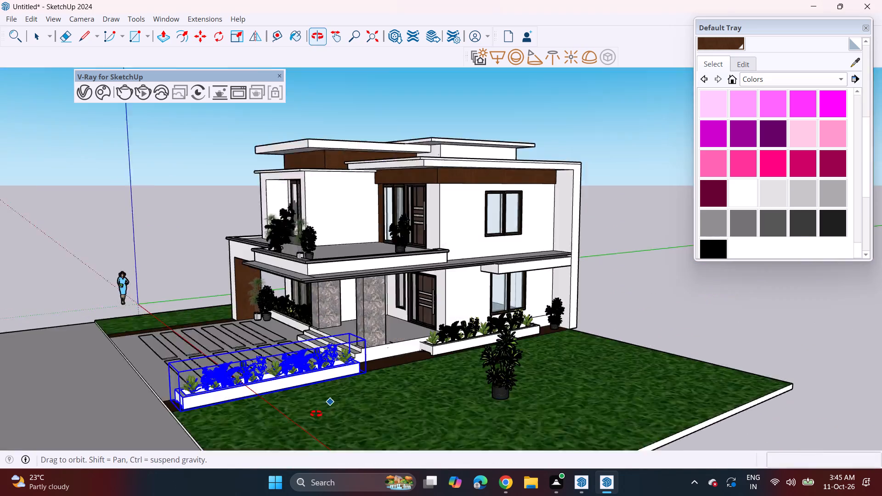
pyautogui.moveTo(316, 414); pyautogui.dragTo(273, 425, button='middle')
pyautogui.scroll(5, 404, 363)
pyautogui.moveTo(437, 362); pyautogui.dragTo(368, 389, button='middle')
pyautogui.scroll(3, 393, 384)
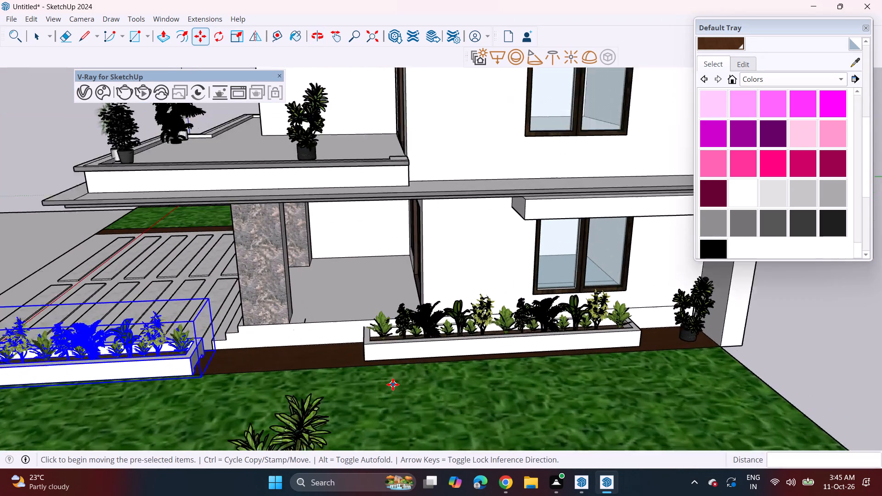
pyautogui.scroll(1, 393, 384)
pyautogui.press('space')
pyautogui.click(145, 370)
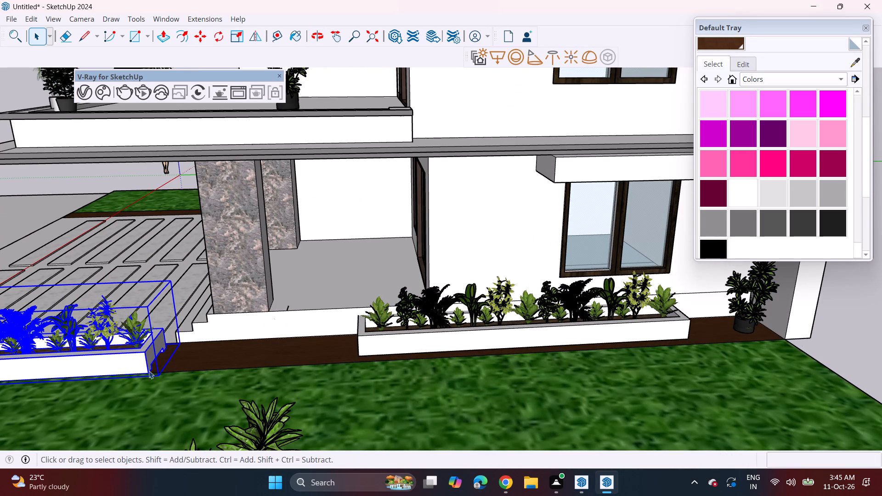
pyautogui.press('m')
pyautogui.click(164, 378)
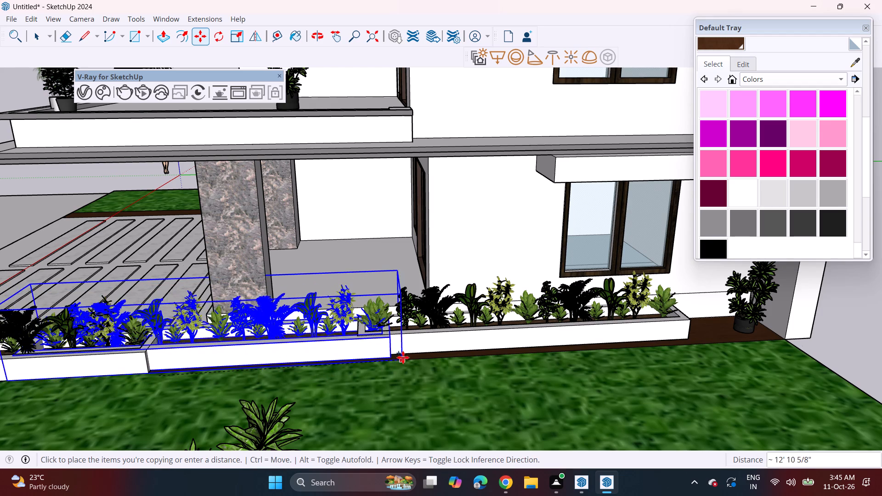
pyautogui.click(446, 355)
# Shift the front planter group about 4 1/8" along the brown strip beside the driveway paving.
pyautogui.moveTo(154, 393); pyautogui.dragTo(366, 373, button='middle')
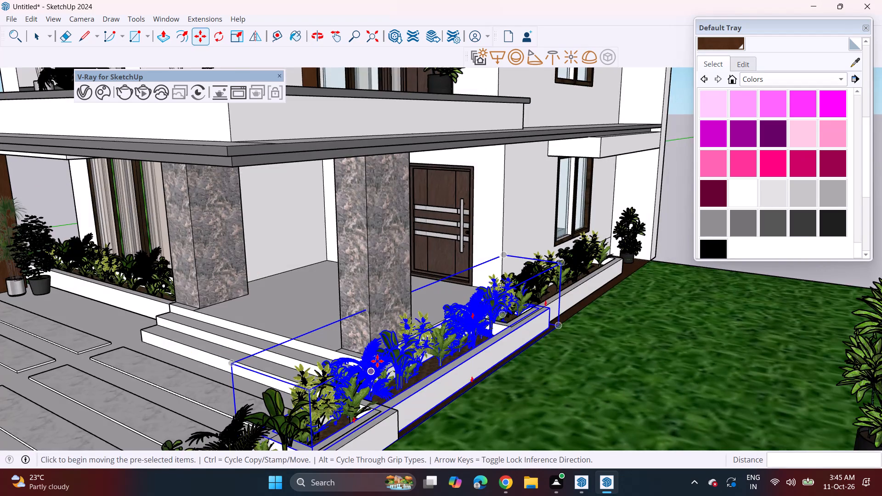
pyautogui.scroll(-3, 377, 361)
pyautogui.moveTo(390, 390); pyautogui.dragTo(398, 360, button='middle')
pyautogui.moveTo(387, 412); pyautogui.dragTo(405, 316, button='middle')
pyautogui.moveTo(399, 316); pyautogui.dragTo(400, 381, button='middle')
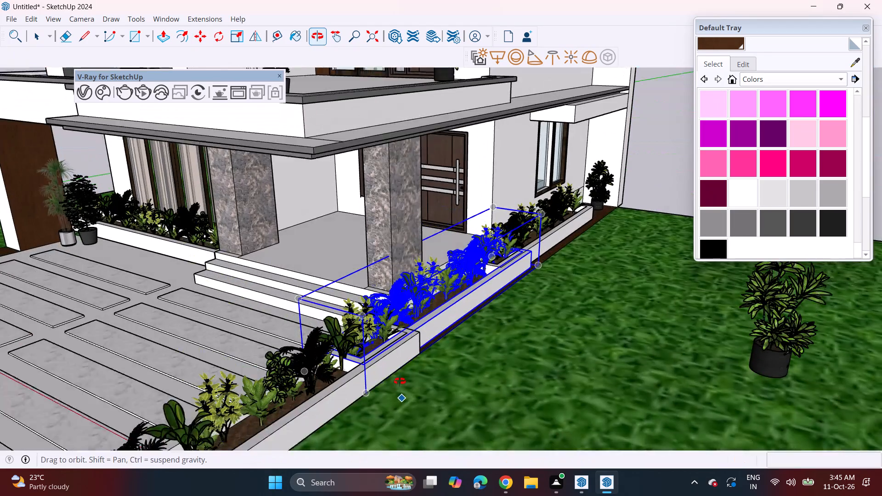
pyautogui.moveTo(400, 381); pyautogui.dragTo(399, 383, button='middle')
pyautogui.press('space')
pyautogui.click(350, 414)
pyautogui.press('m')
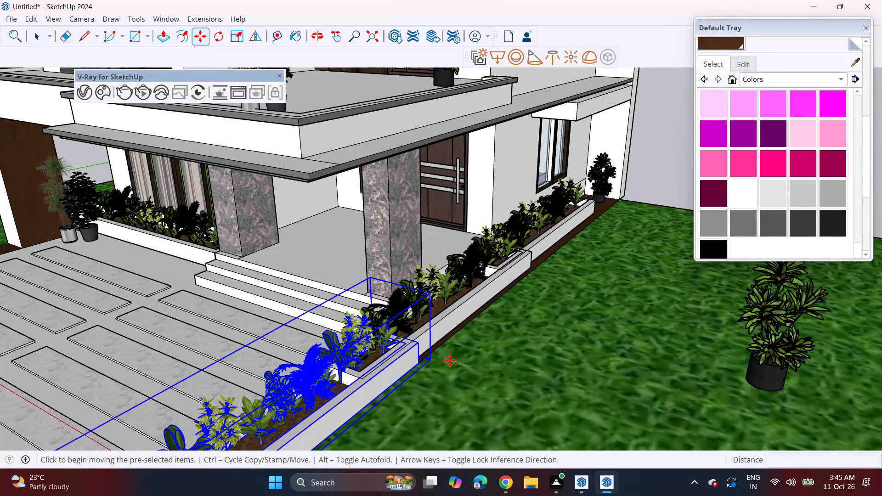
pyautogui.click(427, 361)
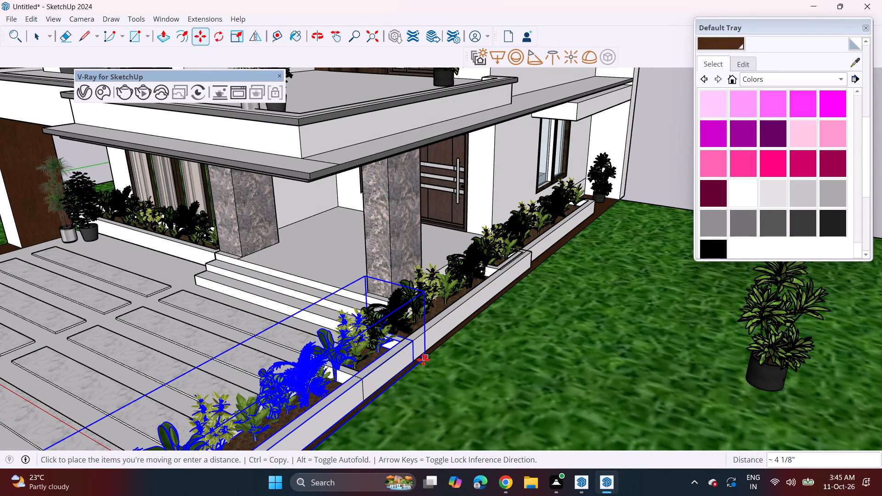
pyautogui.click(423, 358)
# Move the side-wall planter group about 3' 10 15/16" toward the rear so it meets the end of the middle planter.
pyautogui.moveTo(472, 323); pyautogui.dragTo(450, 315, button='middle')
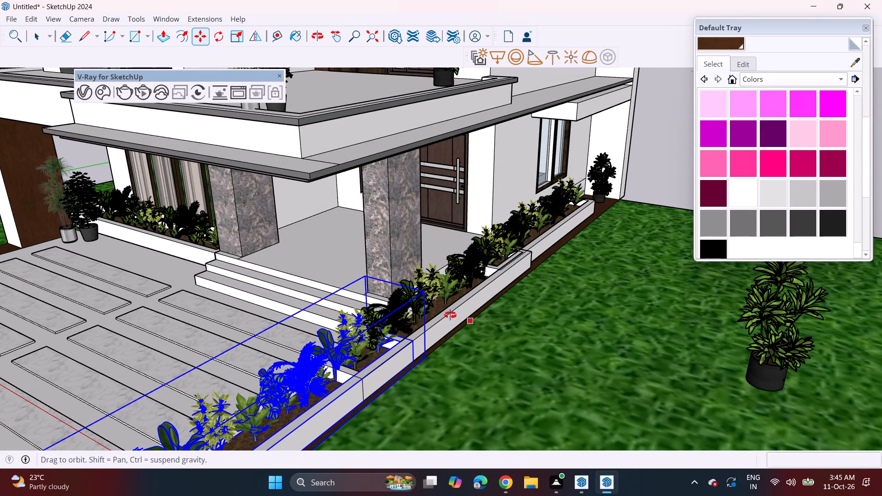
pyautogui.moveTo(450, 315); pyautogui.dragTo(164, 340, button='middle')
pyautogui.moveTo(467, 329); pyautogui.dragTo(316, 326, button='middle')
pyautogui.scroll(3, 450, 346)
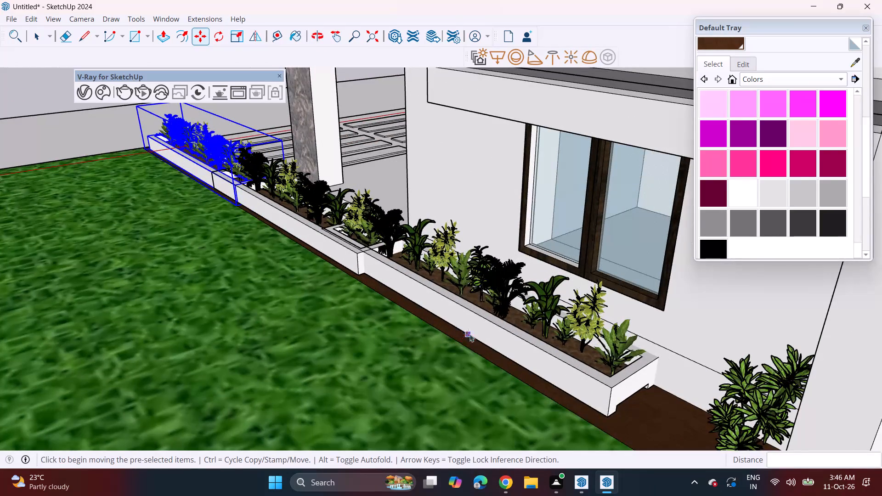
pyautogui.press('space')
pyautogui.click(473, 331)
pyautogui.scroll(-5, 462, 336)
pyautogui.moveTo(354, 304); pyautogui.dragTo(470, 322, button='middle')
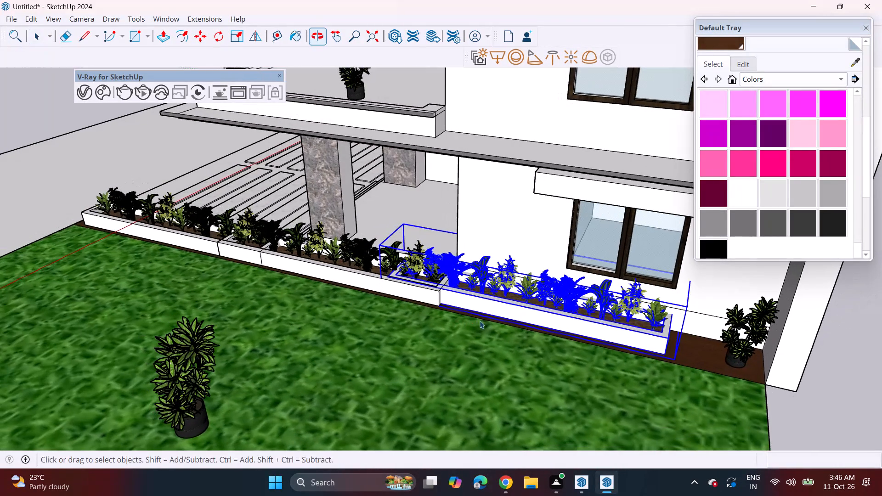
pyautogui.press('m')
pyautogui.moveTo(378, 288); pyautogui.dragTo(382, 292)
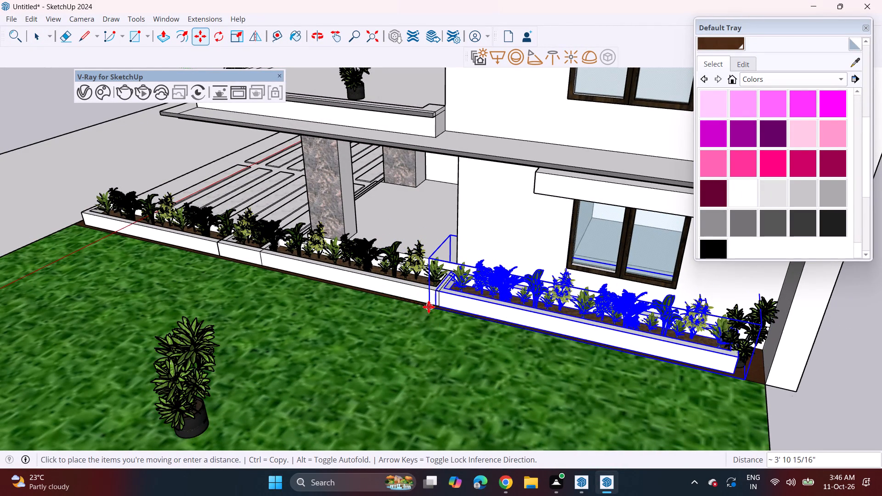
pyautogui.click(429, 307)
# Copy the front planter group about 36' 3 7/16" across the driveway onto the brown strip at its opposite edge.
pyautogui.moveTo(360, 315); pyautogui.dragTo(524, 312, button='middle')
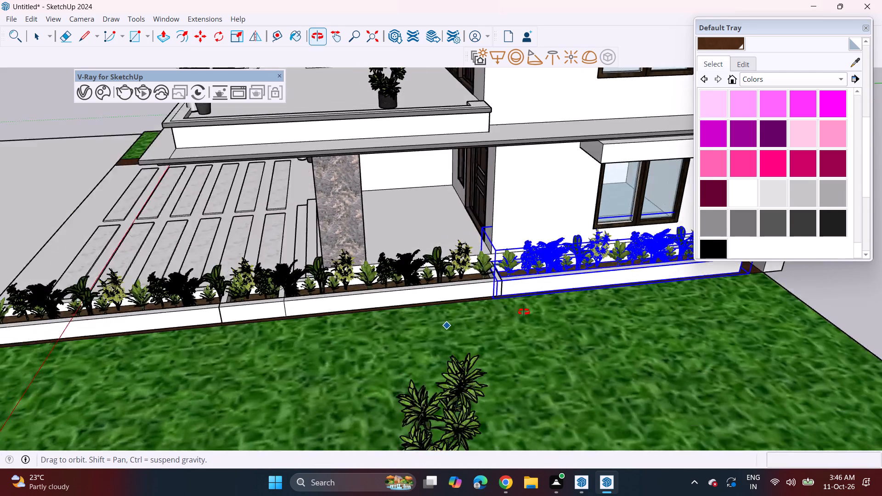
pyautogui.moveTo(524, 312); pyautogui.dragTo(664, 270, button='middle')
pyautogui.moveTo(340, 336); pyautogui.dragTo(445, 315, button='middle')
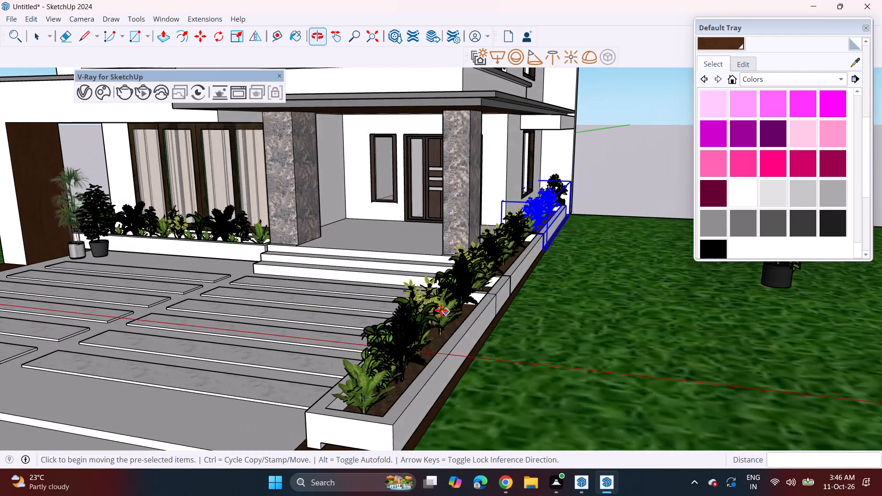
pyautogui.scroll(-4, 439, 310)
pyautogui.moveTo(376, 337); pyautogui.dragTo(401, 337, button='middle')
pyautogui.press('space')
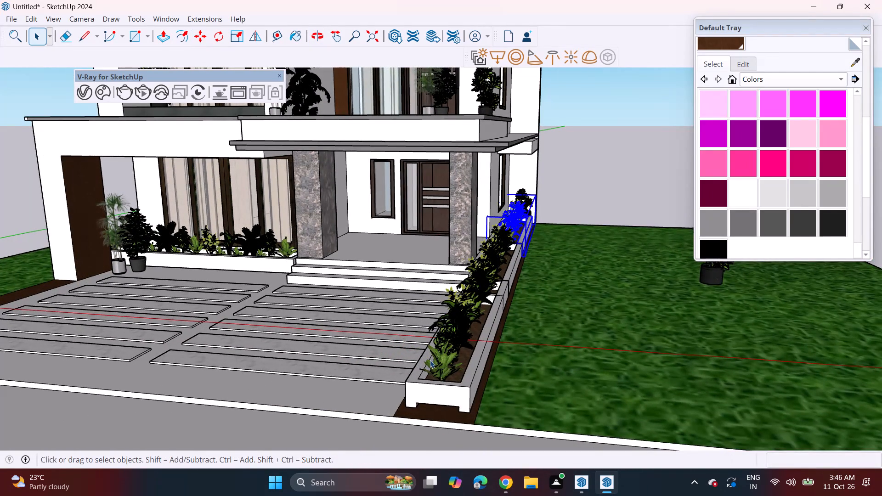
pyautogui.moveTo(430, 360); pyautogui.dragTo(437, 364)
pyautogui.click(492, 271)
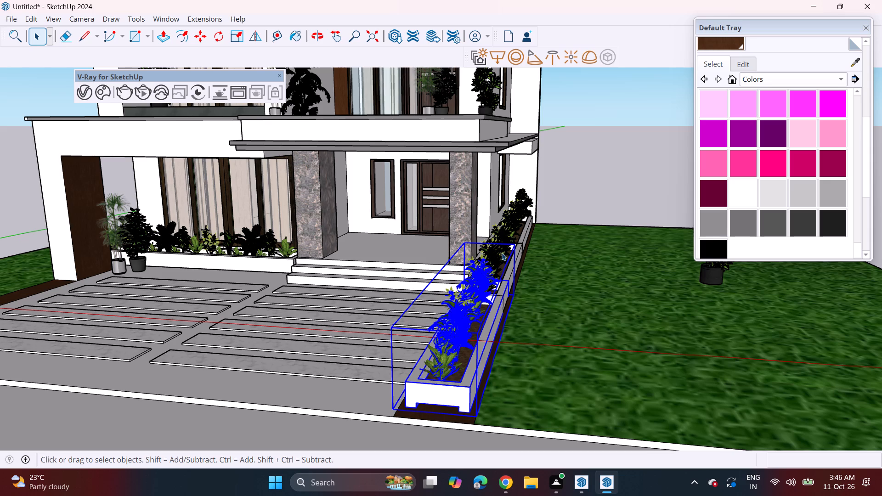
pyautogui.press('m')
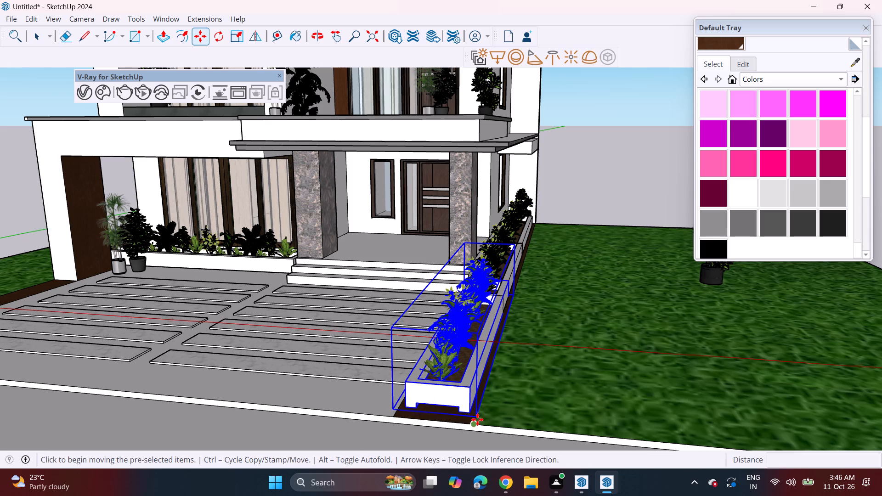
pyautogui.click(480, 411)
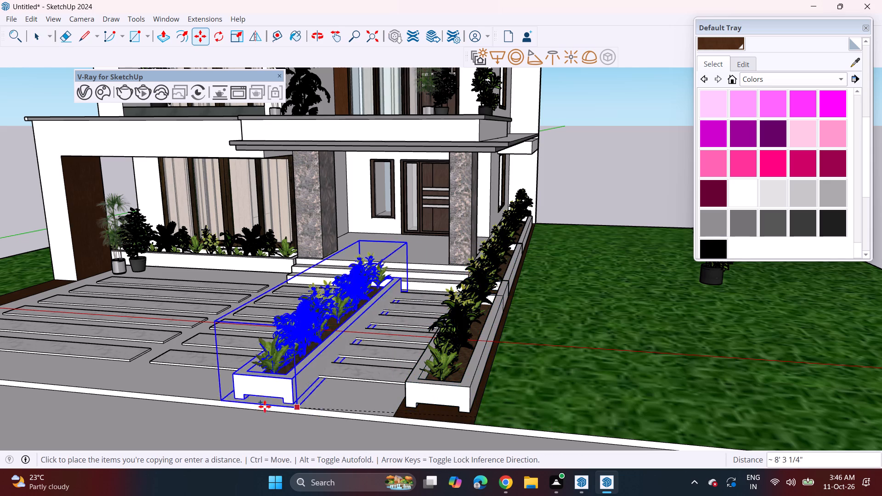
pyautogui.keyDown('shift'); pyautogui.moveTo(119, 397); pyautogui.dragTo(608, 400, button='middle'); pyautogui.keyUp('shift')
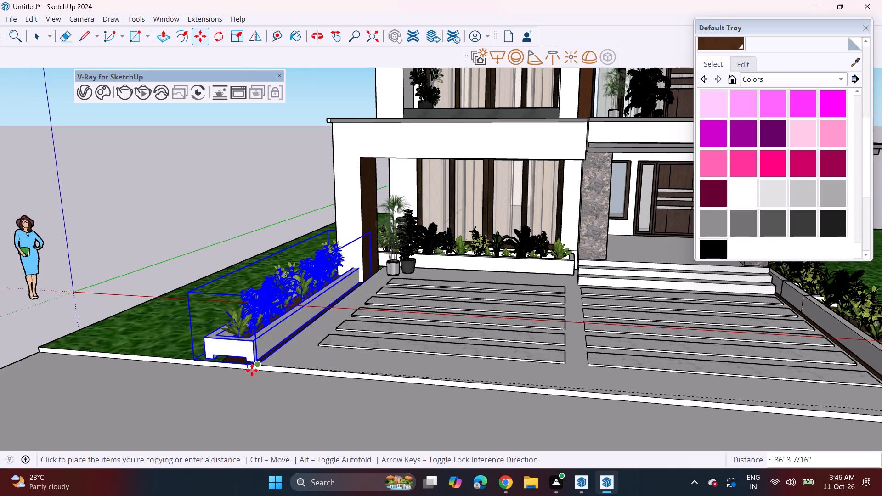
pyautogui.click(252, 370)
# Scale the new planter copy uniformly to about 0.93 so it clears the house's corner column.
pyautogui.moveTo(169, 302); pyautogui.dragTo(470, 327, button='middle')
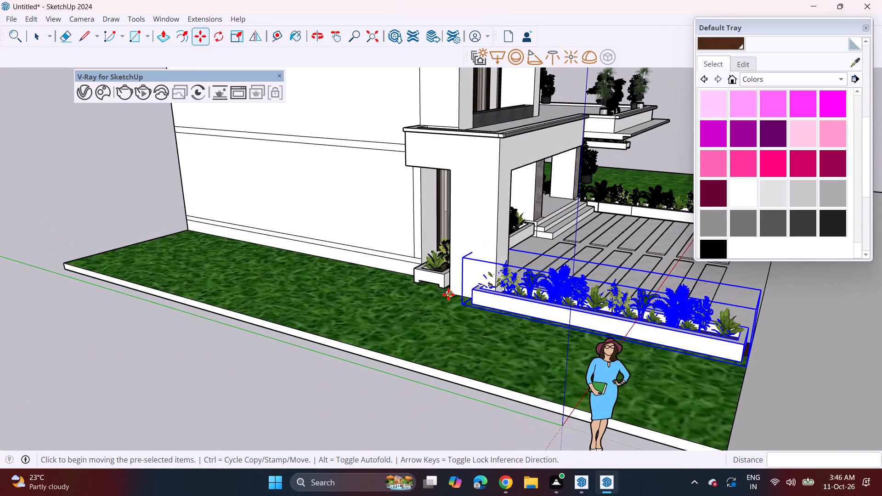
pyautogui.moveTo(448, 293); pyautogui.dragTo(474, 318, button='middle')
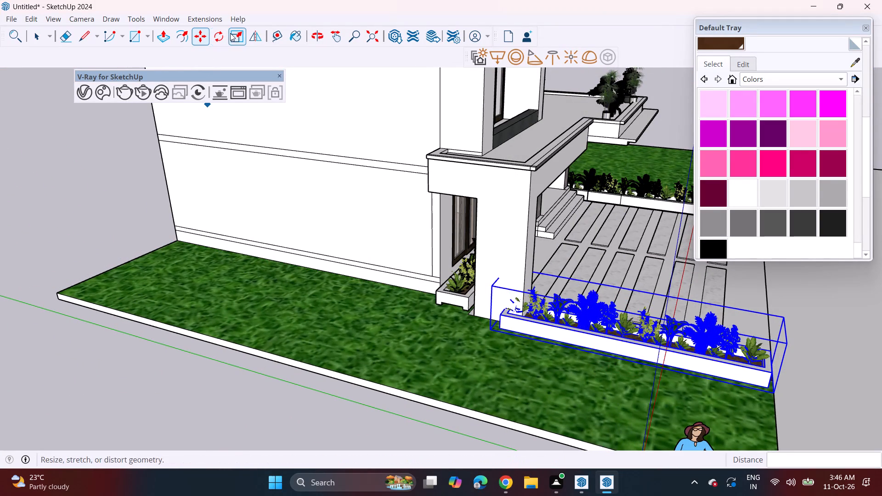
pyautogui.click(230, 33)
pyautogui.moveTo(491, 292); pyautogui.dragTo(528, 323, button='middle')
pyautogui.scroll(4, 535, 328)
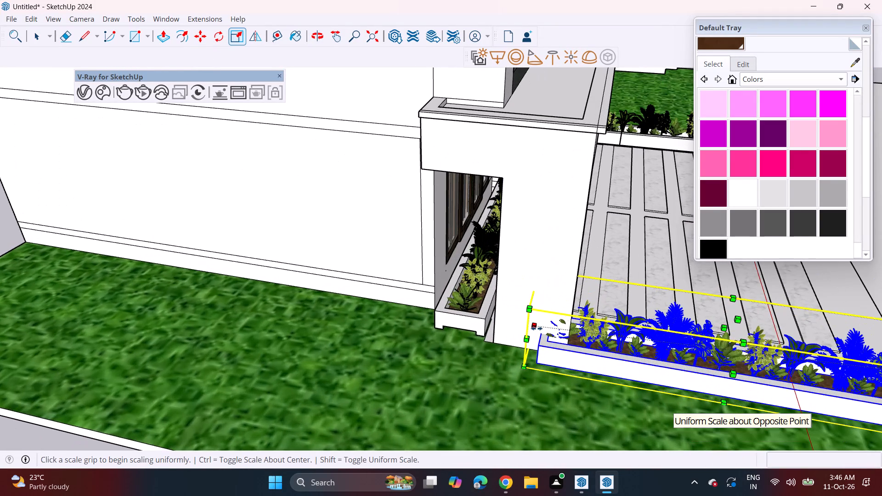
pyautogui.click(537, 328)
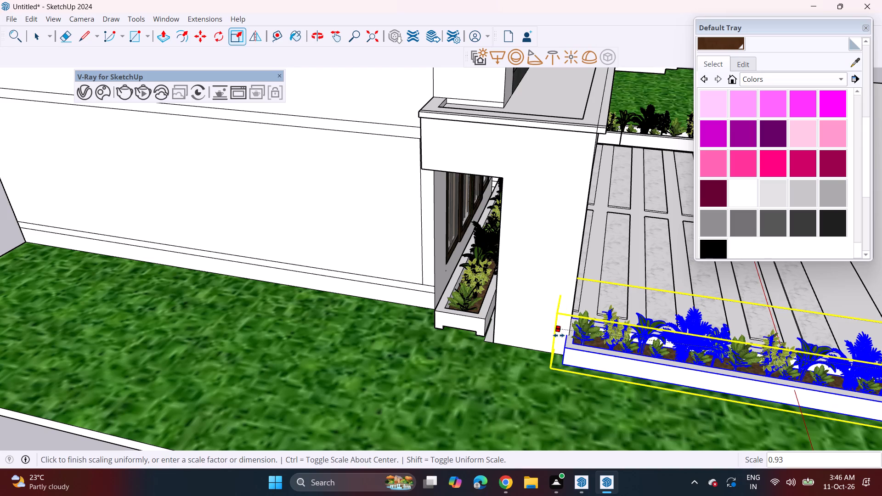
pyautogui.click(562, 337)
# Move the scaled planter about 6 9/16" to the front driveway-side corner of its brown strip.
pyautogui.moveTo(623, 316); pyautogui.dragTo(292, 208, button='middle')
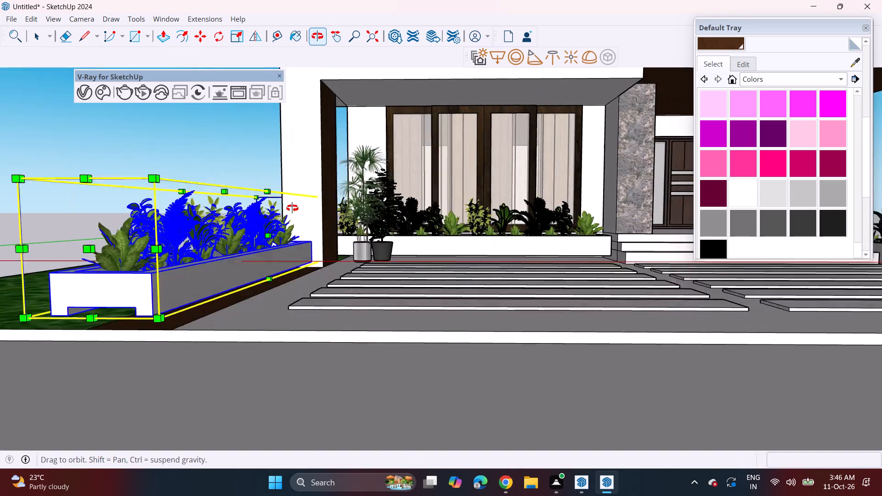
pyautogui.moveTo(292, 208); pyautogui.dragTo(289, 209, button='middle')
pyautogui.scroll(-4, 291, 240)
pyautogui.scroll(4, 219, 300)
pyautogui.press('space')
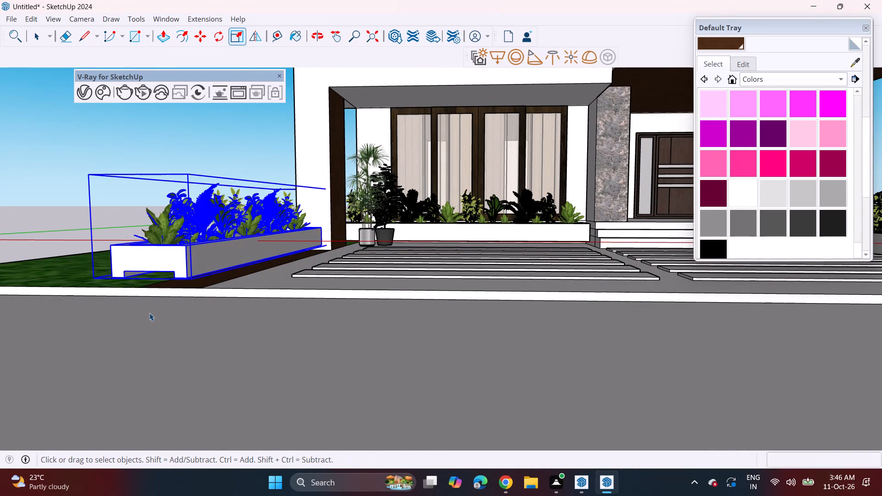
pyautogui.moveTo(173, 265); pyautogui.dragTo(199, 248, button='middle')
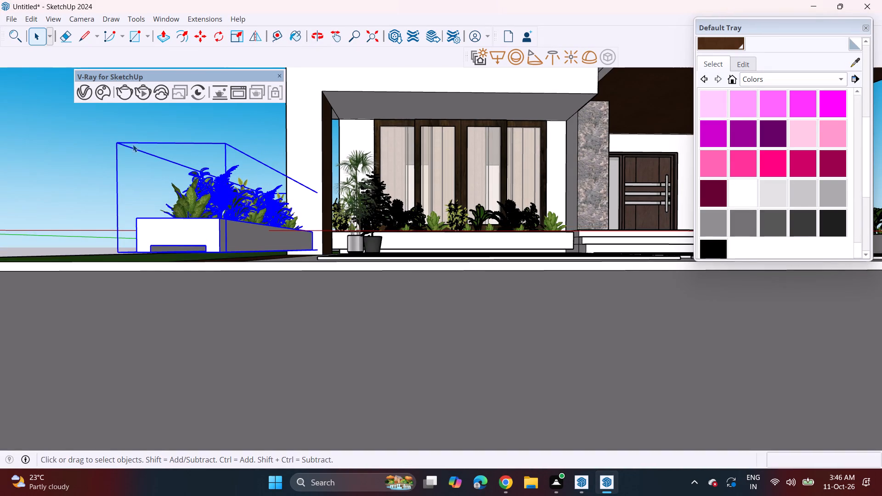
pyautogui.moveTo(200, 45); pyautogui.dragTo(204, 54)
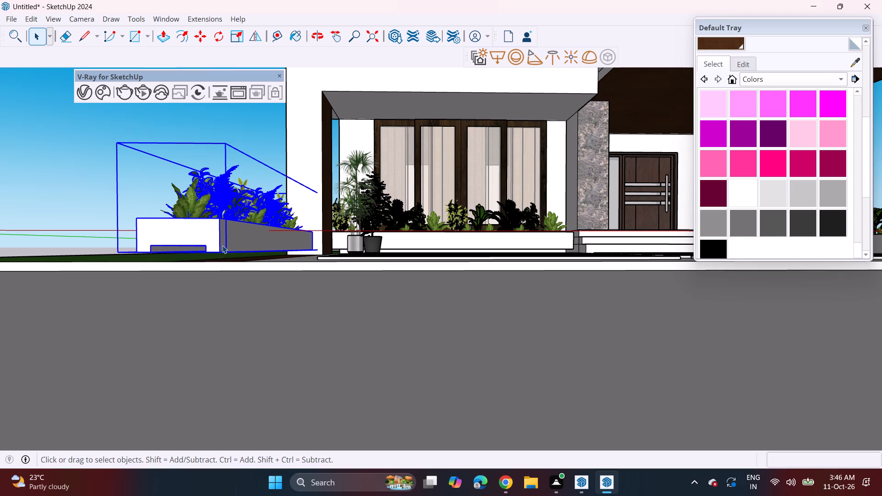
pyautogui.click(197, 37)
pyautogui.moveTo(230, 202); pyautogui.dragTo(236, 224, button='middle')
pyautogui.scroll(5, 233, 350)
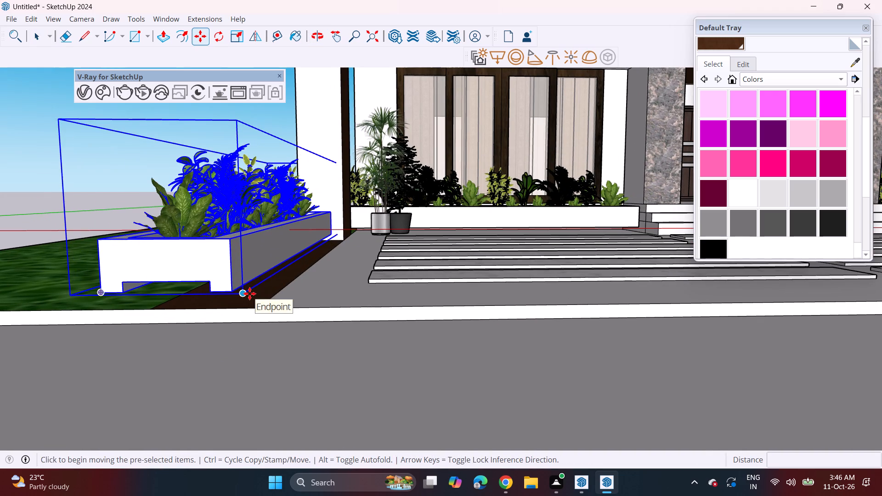
pyautogui.click(249, 293)
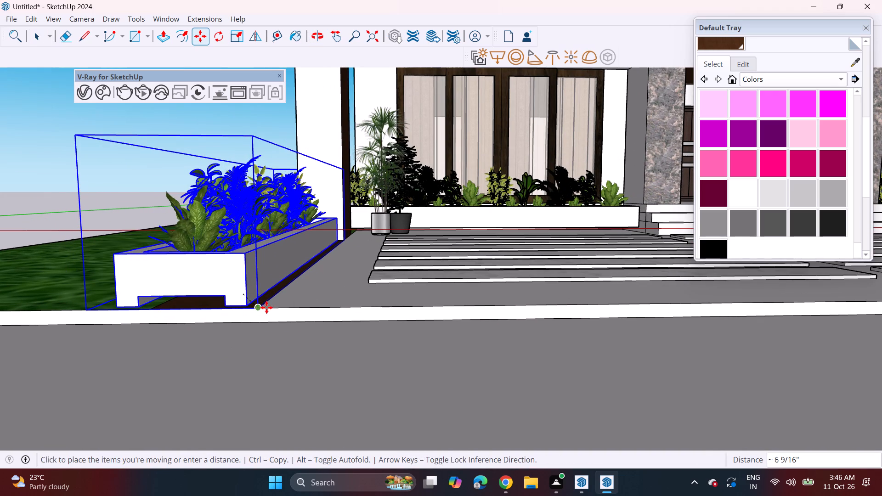
pyautogui.doubleClick(266, 307)
# Deselect the planter and examine the planter arrangement on both sides of the driveway.
pyautogui.scroll(-10, 306, 299)
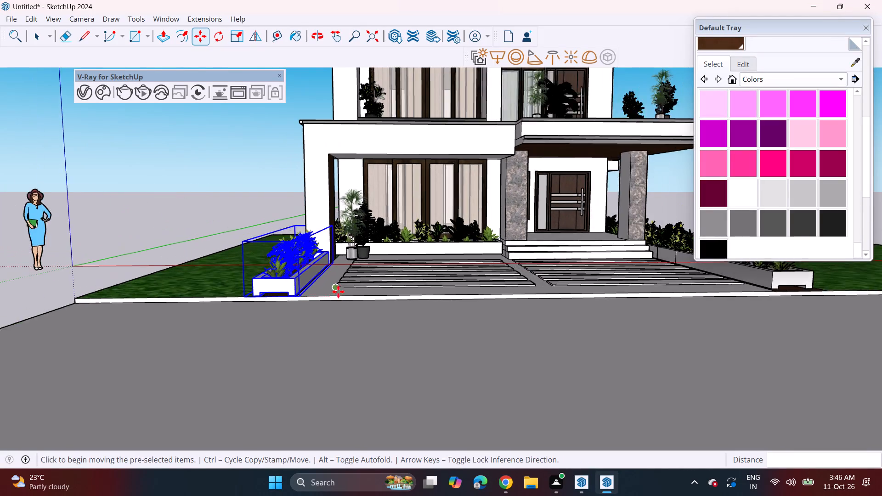
pyautogui.scroll(-3, 338, 292)
pyautogui.keyDown('shift'); pyautogui.moveTo(447, 314); pyautogui.dragTo(311, 303, button='middle'); pyautogui.keyUp('shift')
pyautogui.moveTo(360, 298); pyautogui.dragTo(265, 336, button='middle')
pyautogui.moveTo(354, 329); pyautogui.dragTo(301, 317, button='middle')
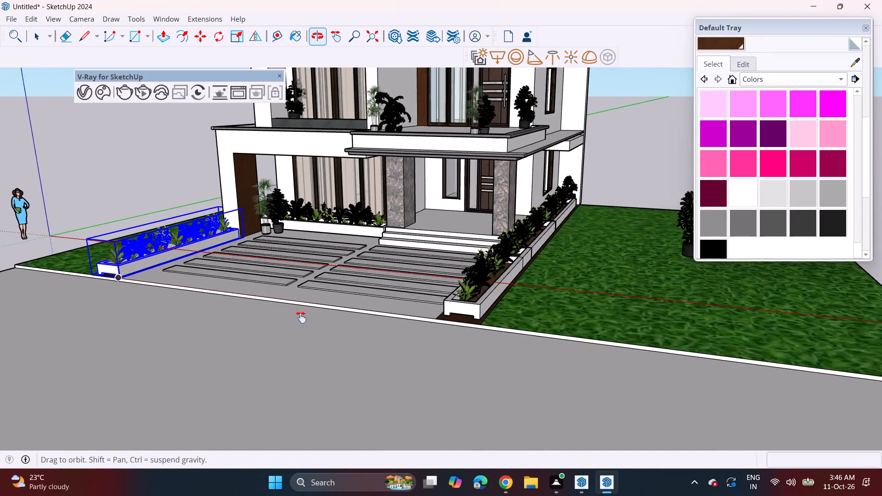
pyautogui.moveTo(301, 317); pyautogui.dragTo(272, 328, button='middle')
pyautogui.press('space')
pyautogui.click(605, 187)
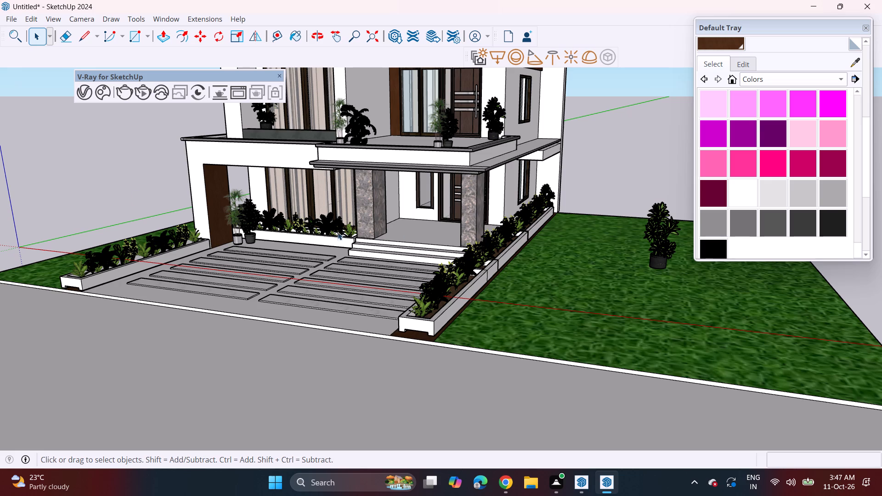
# Import the Glass+Railing (2) model from Downloads and place it at the garage-side end of the first-floor terrace's front parapet.
pyautogui.click(11, 19)
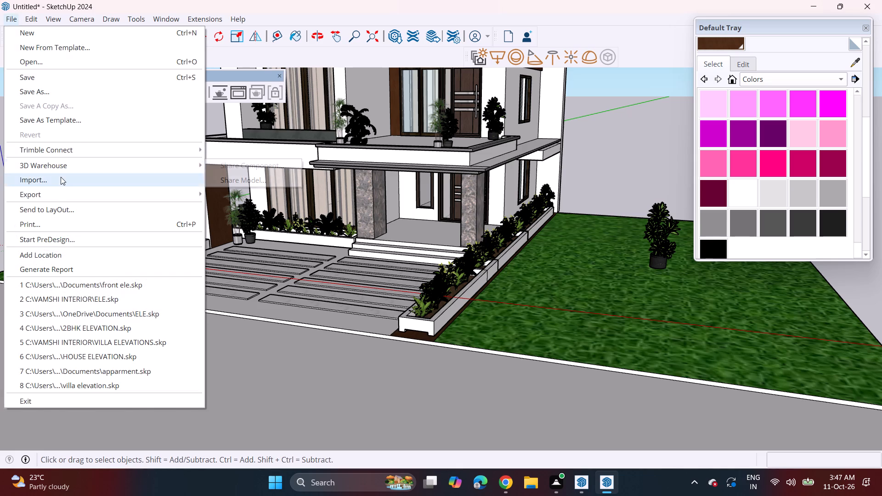
pyautogui.click(61, 177)
pyautogui.scroll(-3, 229, 163)
pyautogui.scroll(-4, 178, 180)
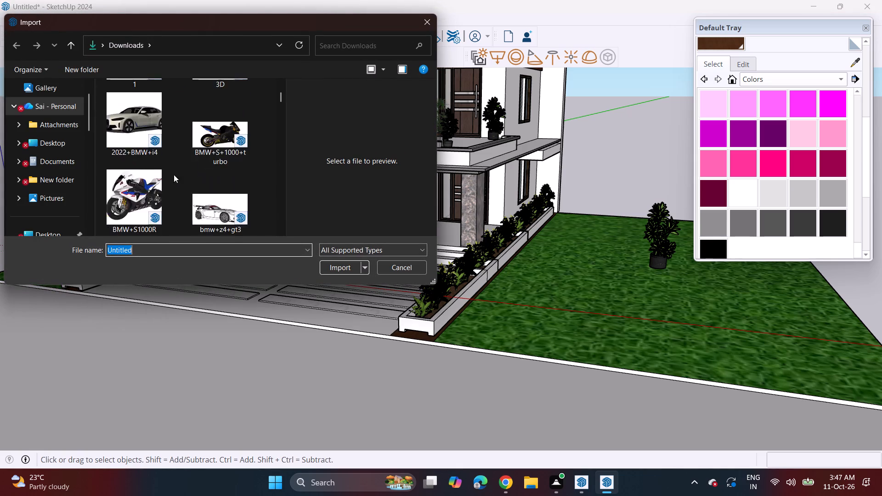
pyautogui.scroll(-20, 174, 175)
pyautogui.scroll(-3, 174, 175)
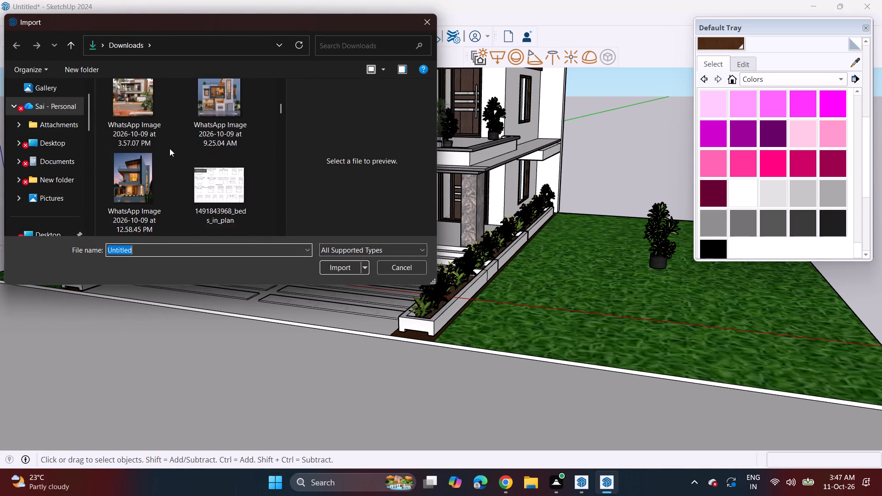
pyautogui.scroll(-6, 170, 148)
pyautogui.scroll(2, 169, 157)
pyautogui.scroll(-1, 171, 165)
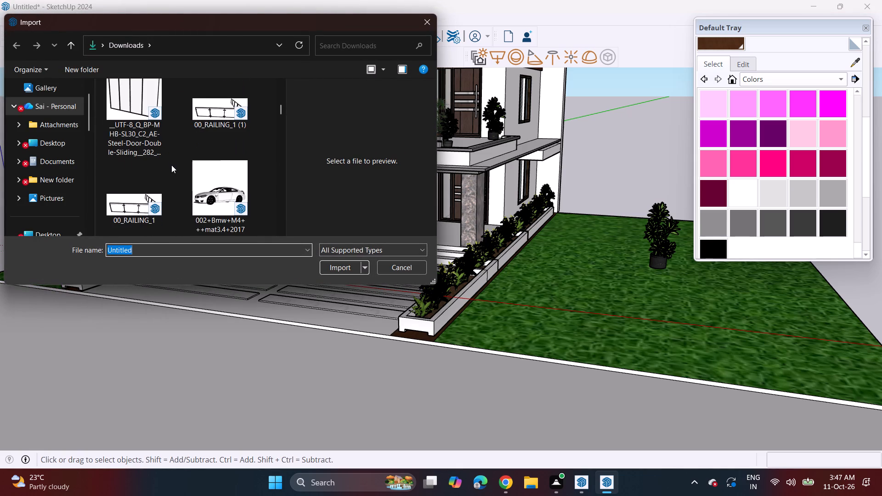
pyautogui.scroll(-6, 172, 169)
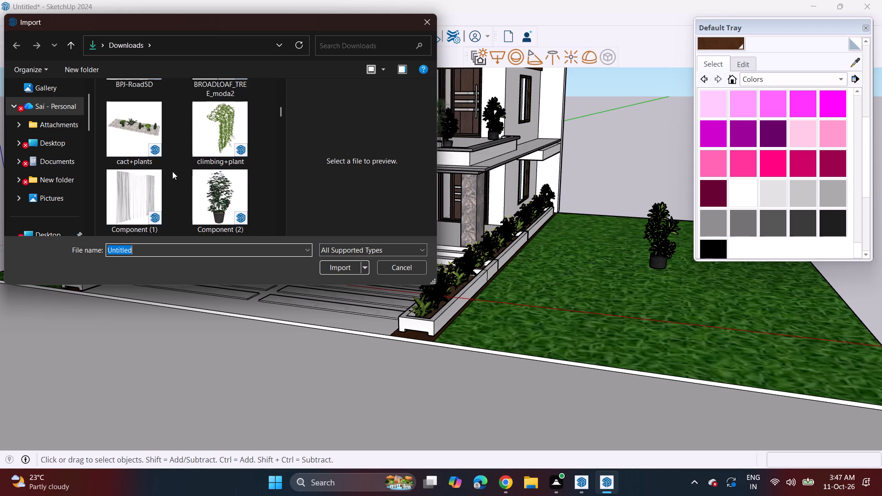
pyautogui.scroll(-8, 174, 173)
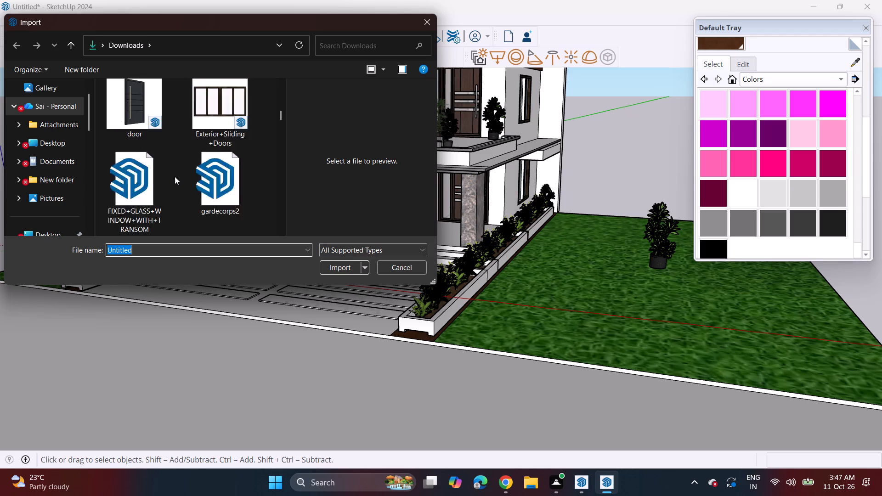
pyautogui.scroll(-3, 175, 176)
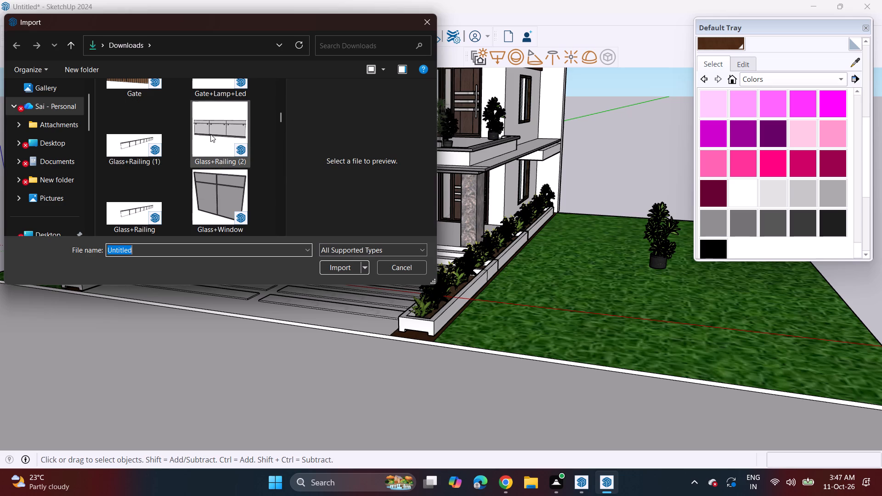
pyautogui.click(227, 132)
pyautogui.click(340, 270)
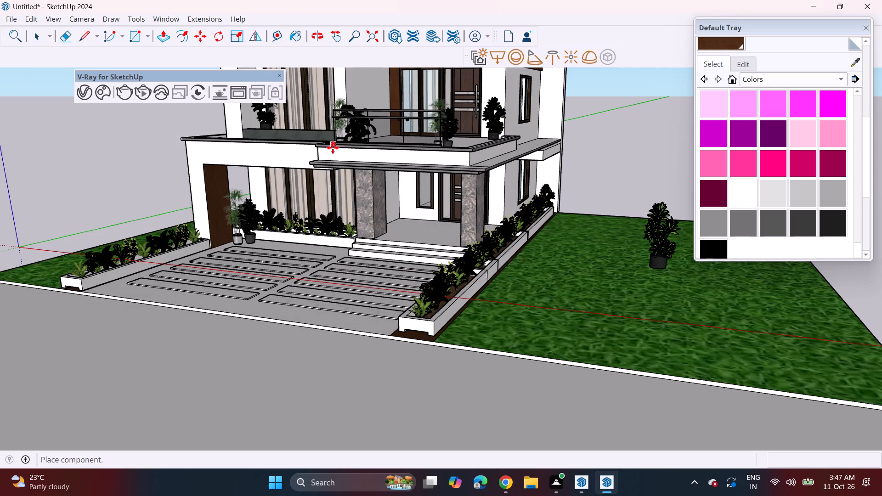
pyautogui.click(322, 148)
# Stretch the glass railing lengthwise to a red scale of about 1.46 so it reaches the terrace's front corner.
pyautogui.moveTo(460, 145); pyautogui.dragTo(369, 189, button='middle')
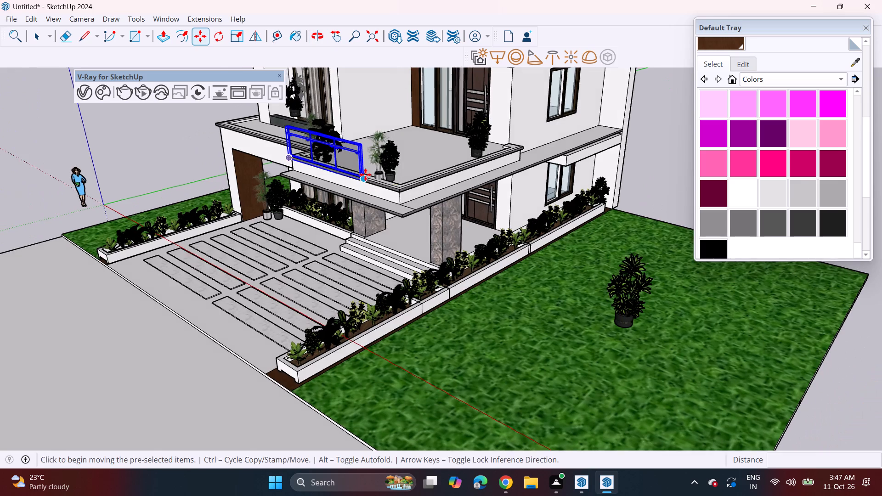
pyautogui.scroll(11, 365, 175)
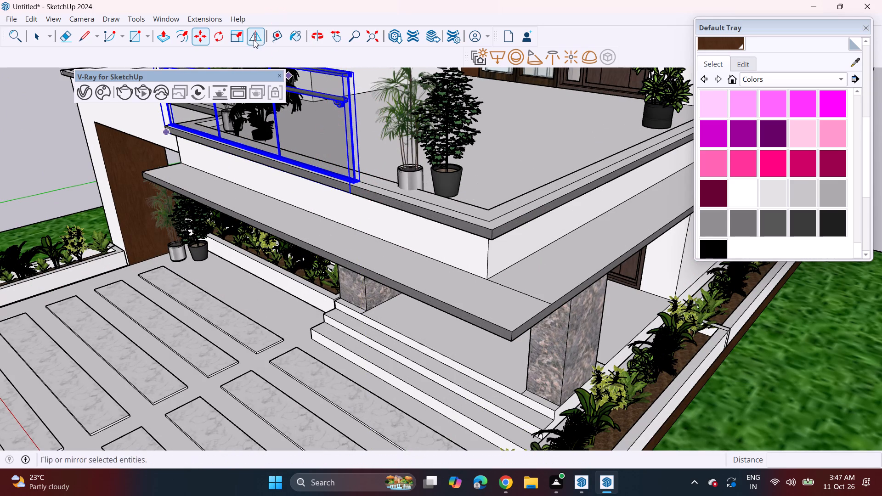
pyautogui.click(238, 33)
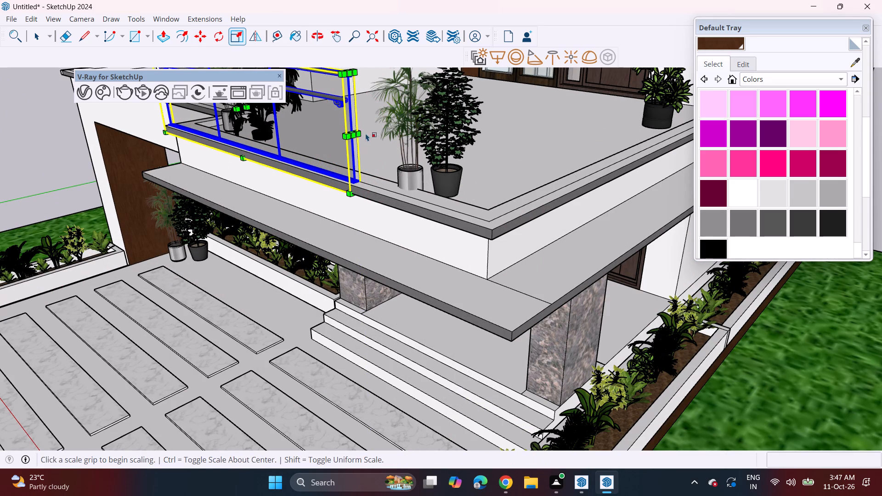
pyautogui.click(353, 136)
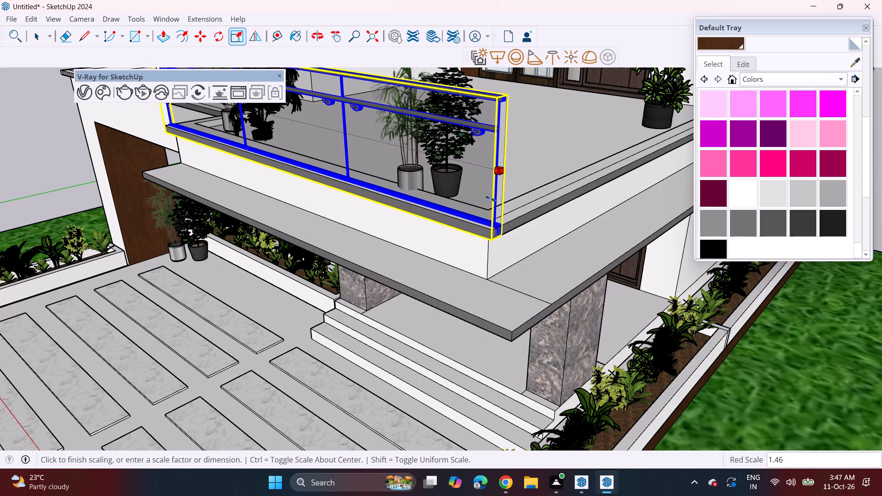
pyautogui.click(490, 198)
pyautogui.moveTo(415, 228); pyautogui.dragTo(407, 202, button='middle')
pyautogui.press('space')
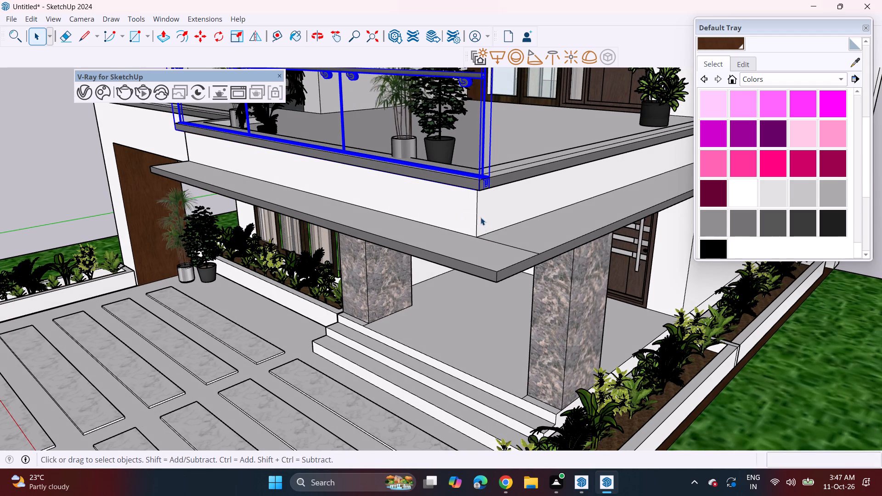
# Move the glass railing up about 3 1/4" onto the top edge of the terrace parapet and deselect it.
pyautogui.scroll(4, 476, 206)
pyautogui.click(472, 164)
pyautogui.press('m')
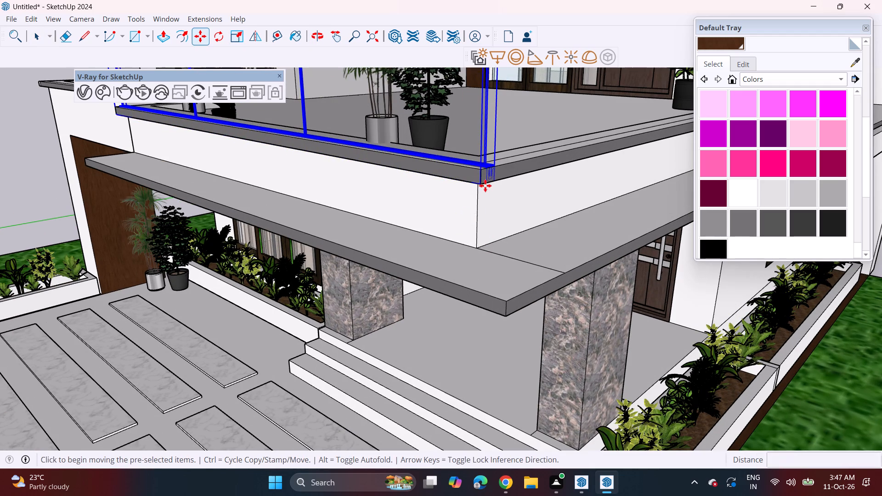
pyautogui.scroll(7, 480, 186)
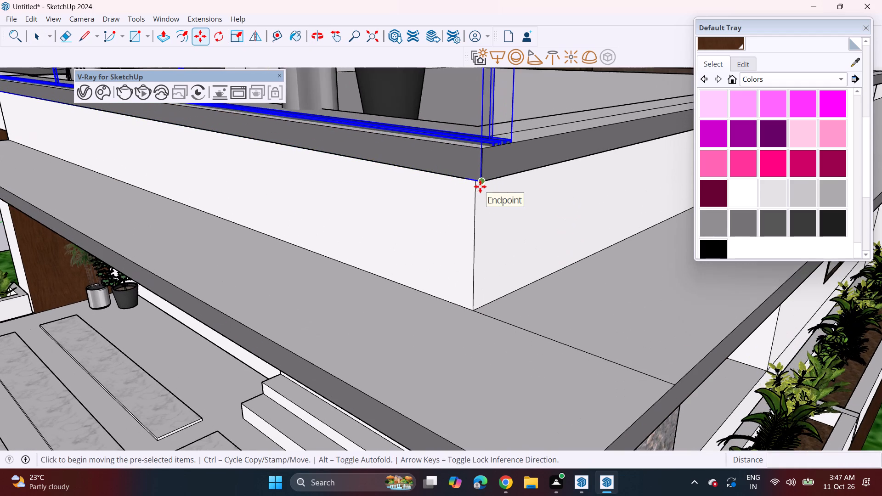
pyautogui.click(480, 186)
pyautogui.click(480, 148)
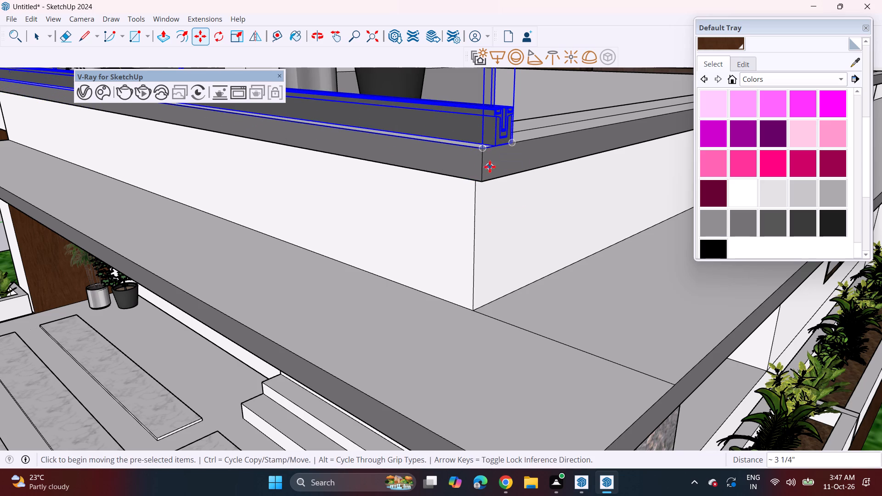
pyautogui.scroll(-20, 482, 164)
pyautogui.scroll(-8, 482, 164)
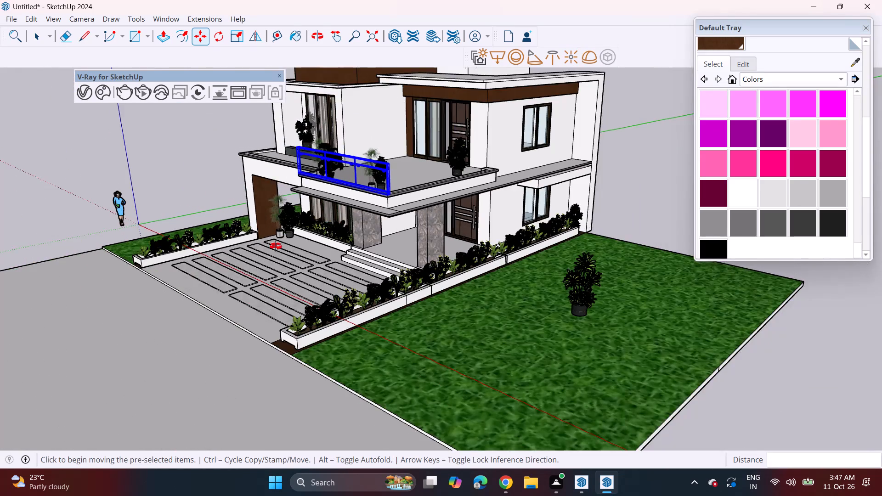
pyautogui.moveTo(276, 246); pyautogui.dragTo(416, 219, button='middle')
pyautogui.press('space')
pyautogui.click(567, 152)
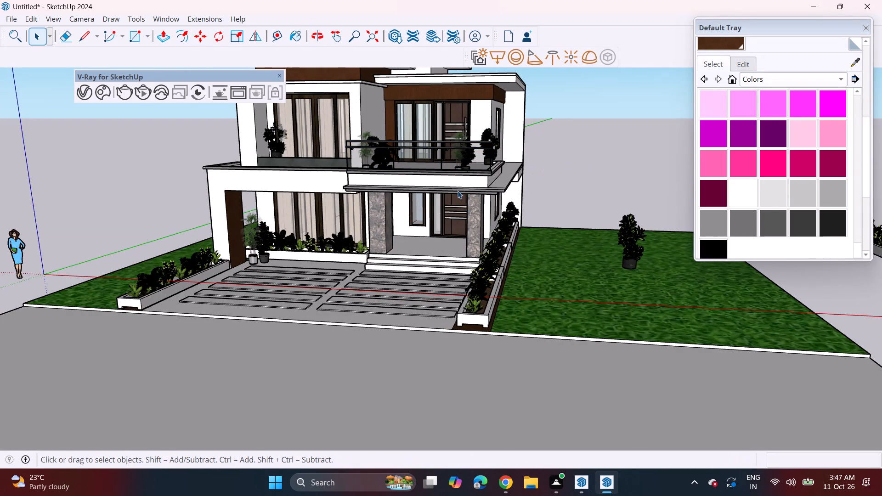
# Copy the glass railing about 17' 2 3/16" onto the low dark wall in front of the upper-floor curtained window.
pyautogui.moveTo(444, 185); pyautogui.dragTo(433, 217, button='middle')
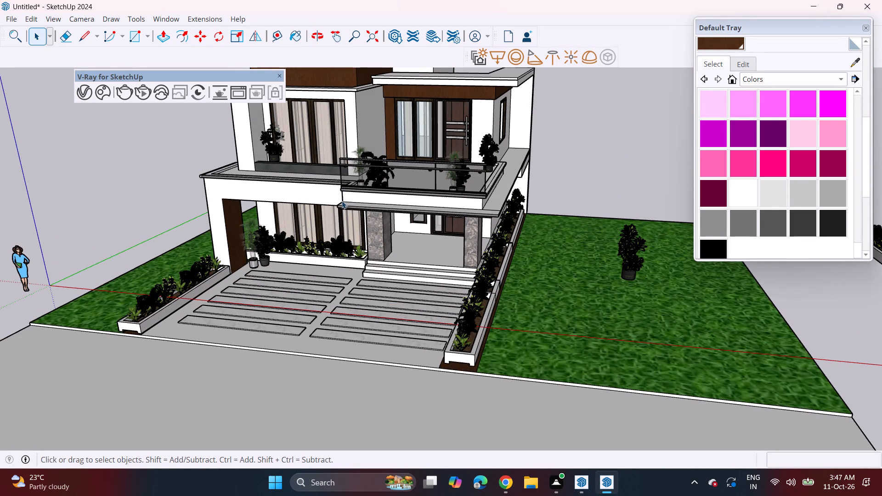
pyautogui.moveTo(343, 204); pyautogui.dragTo(436, 227, button='middle')
pyautogui.moveTo(415, 216); pyautogui.dragTo(465, 194, button='middle')
pyautogui.scroll(7, 471, 186)
pyautogui.click(506, 185)
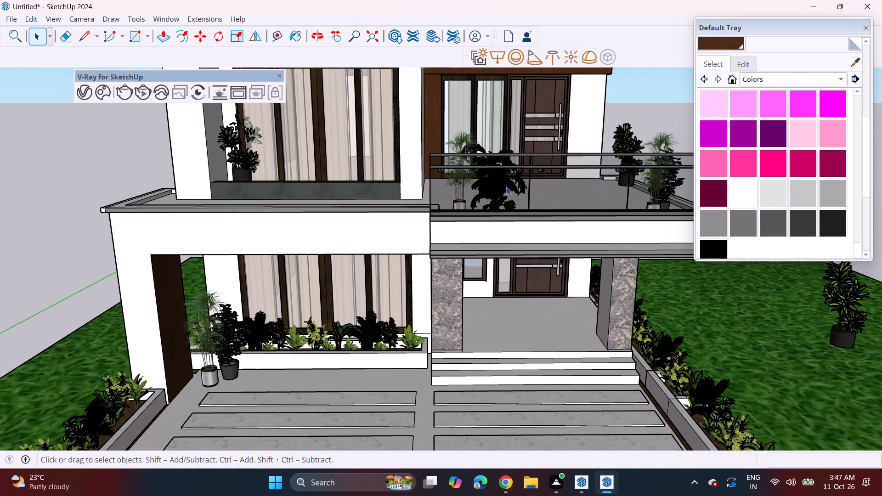
pyautogui.scroll(-3, 496, 203)
pyautogui.press('m')
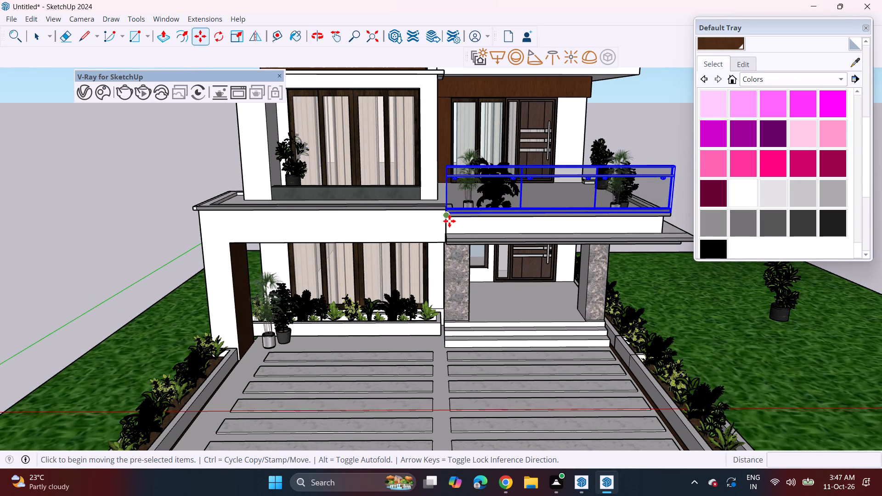
pyautogui.click(446, 214)
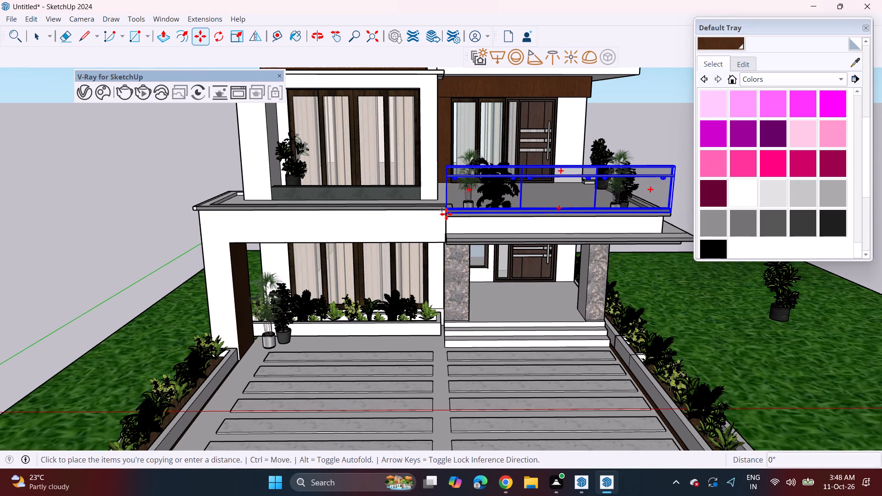
pyautogui.moveTo(285, 179); pyautogui.dragTo(365, 202, button='middle')
pyautogui.scroll(9, 311, 211)
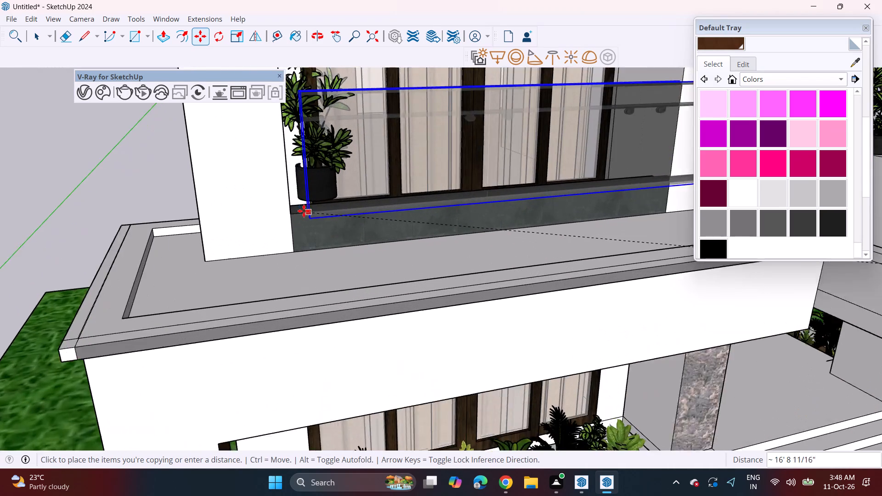
pyautogui.scroll(2, 304, 211)
pyautogui.click(292, 208)
pyautogui.scroll(-5, 349, 206)
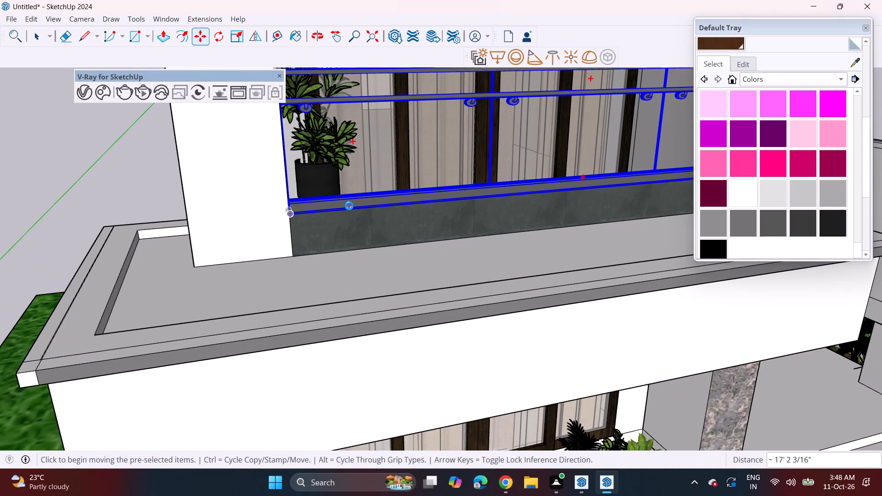
pyautogui.scroll(-6, 349, 206)
pyautogui.scroll(-4, 414, 191)
# Shorten the copied railing to a red scale of about 0.77 so it fits between the window recess's side walls.
pyautogui.moveTo(362, 202); pyautogui.dragTo(181, 228, button='middle')
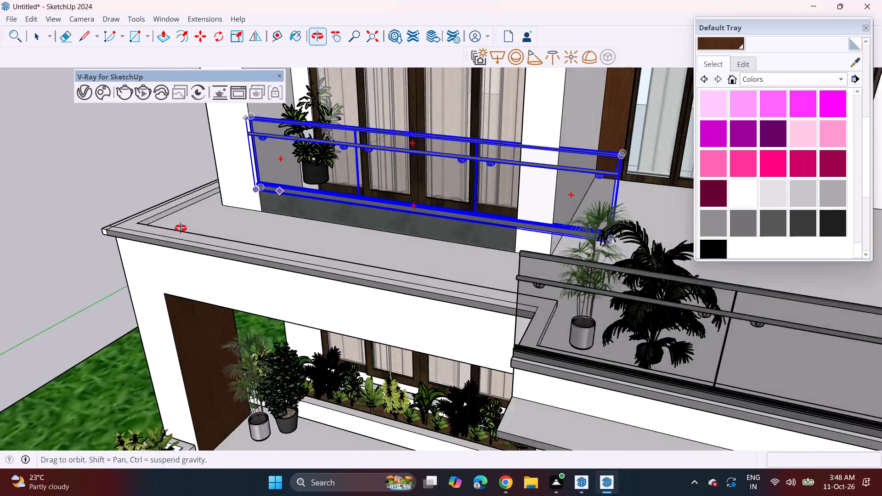
pyautogui.moveTo(181, 228); pyautogui.dragTo(129, 239, button='middle')
pyautogui.moveTo(232, 36); pyautogui.dragTo(241, 39)
pyautogui.click(561, 230)
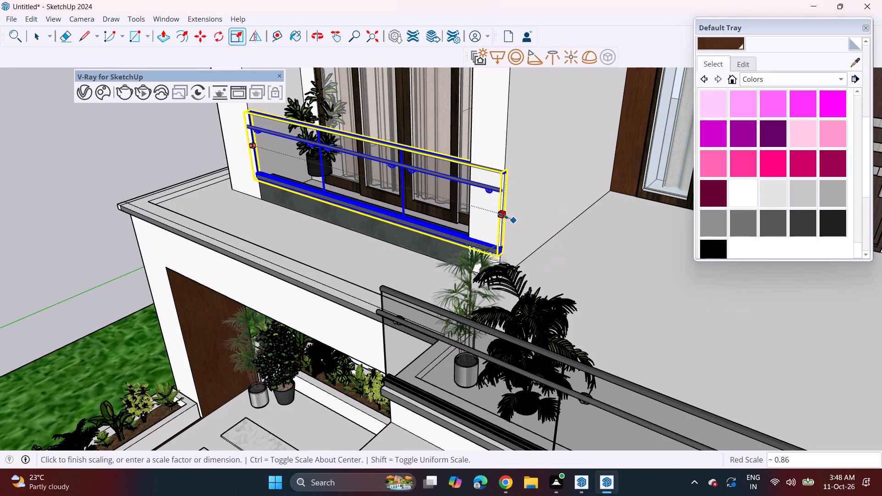
pyautogui.click(472, 197)
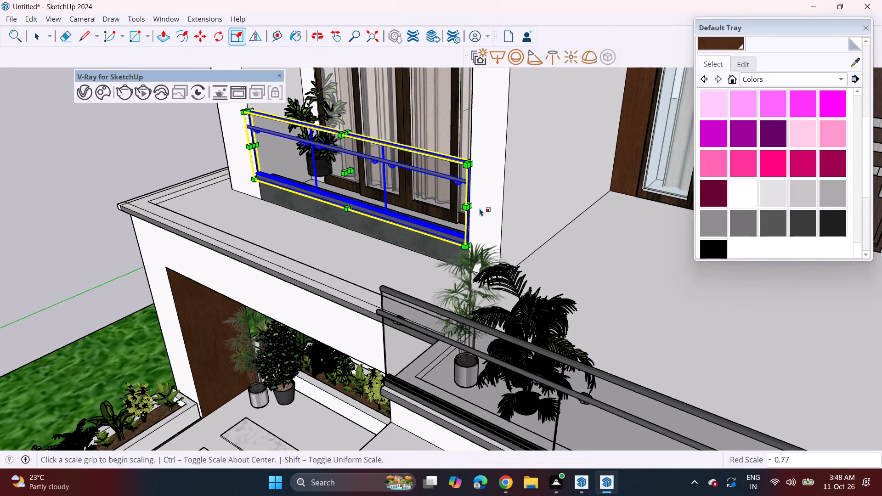
pyautogui.moveTo(480, 208); pyautogui.dragTo(490, 231, button='middle')
pyautogui.scroll(7, 479, 254)
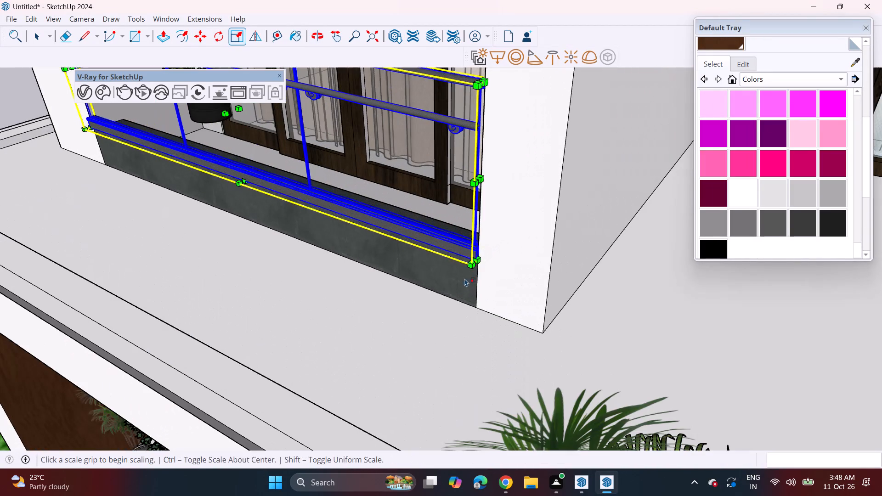
pyautogui.press('space')
pyautogui.click(441, 302)
pyautogui.scroll(-9, 438, 289)
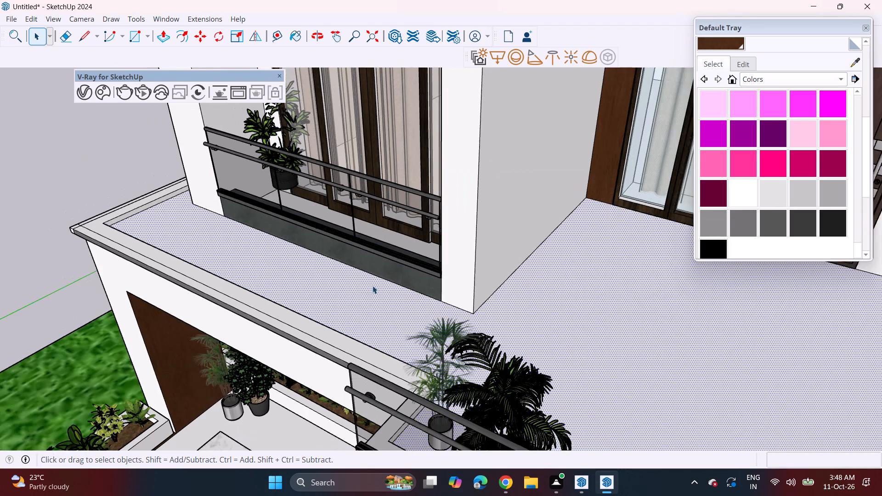
# Examine both glass railings on the front elevation and the terrace's open side edge from several angles.
pyautogui.moveTo(351, 293); pyautogui.dragTo(458, 222, button='middle')
pyautogui.scroll(-3, 464, 219)
pyautogui.moveTo(497, 225); pyautogui.dragTo(474, 202, button='middle')
pyautogui.scroll(-3, 474, 202)
pyautogui.moveTo(481, 201); pyautogui.dragTo(458, 199, button='middle')
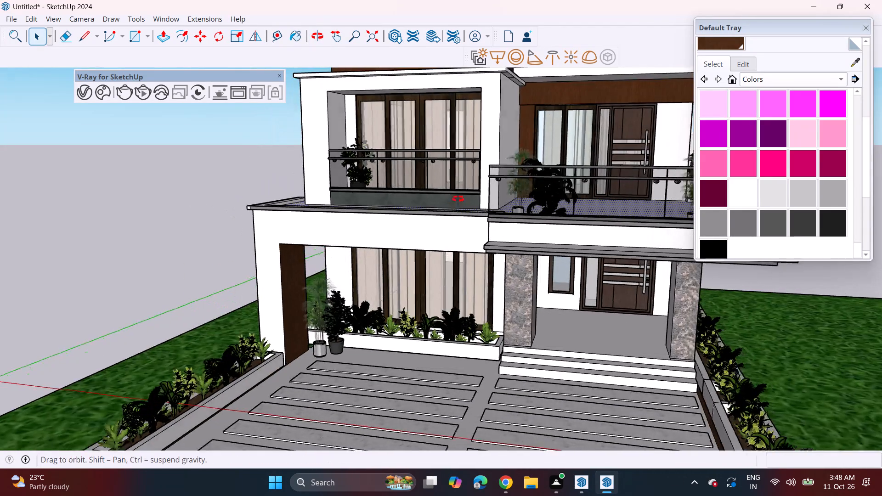
pyautogui.moveTo(458, 199); pyautogui.dragTo(427, 192, button='middle')
pyautogui.scroll(-3, 427, 192)
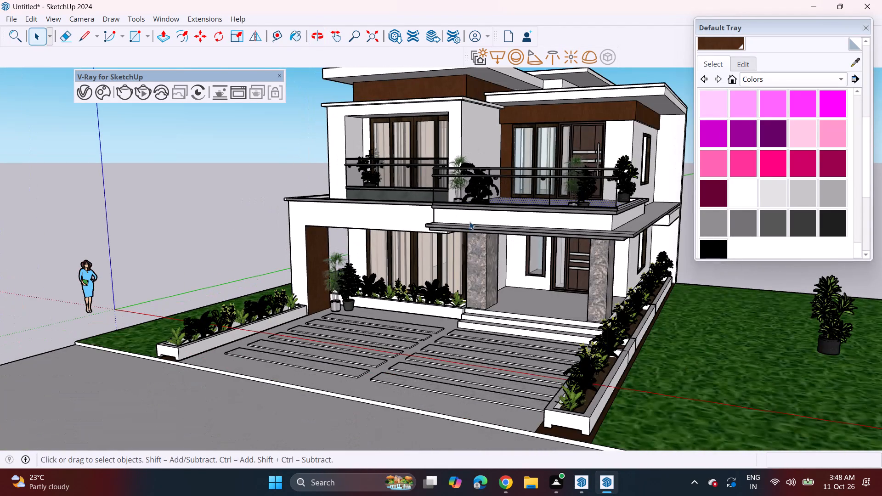
pyautogui.keyDown('shift'); pyautogui.moveTo(458, 224); pyautogui.dragTo(352, 212, button='middle'); pyautogui.keyUp('shift')
pyautogui.moveTo(380, 209); pyautogui.dragTo(356, 259, button='middle')
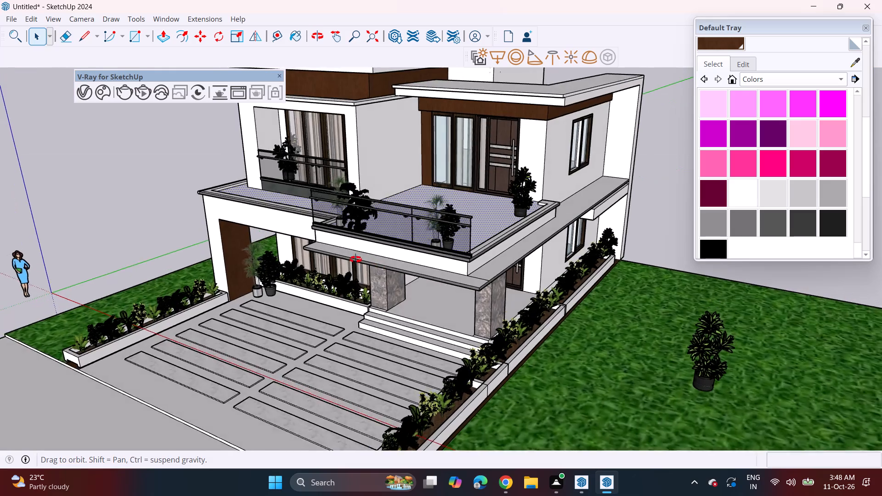
pyautogui.moveTo(356, 259); pyautogui.dragTo(333, 282, button='middle')
# Copy the terrace's front glass railing about 22' 4 11/16" out over the side lawn.
pyautogui.click(385, 256)
pyautogui.scroll(-4, 387, 277)
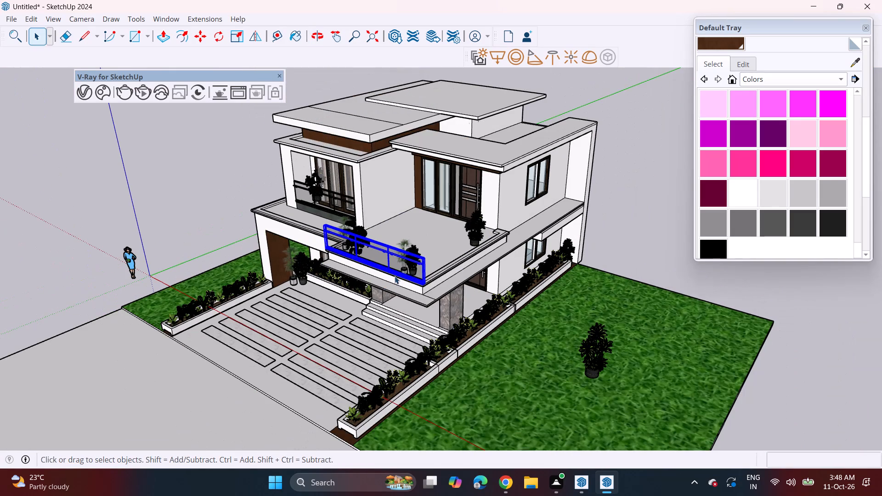
pyautogui.press('m')
pyautogui.click(395, 255)
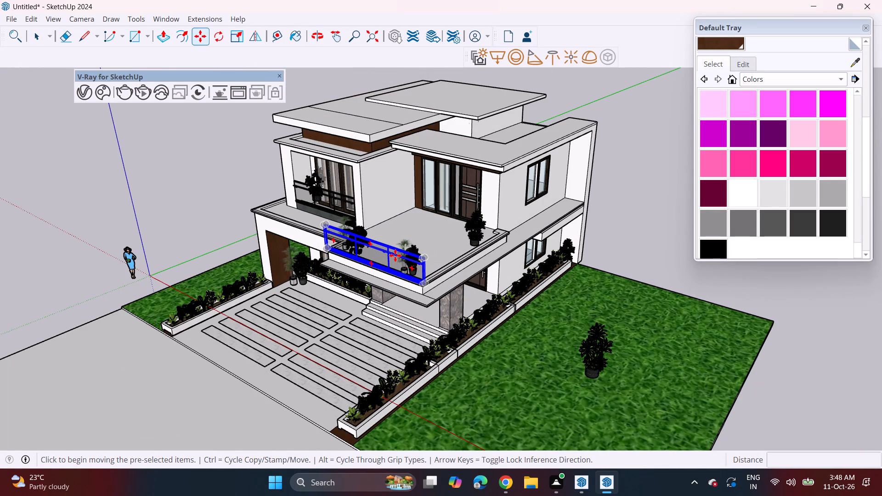
pyautogui.click(559, 314)
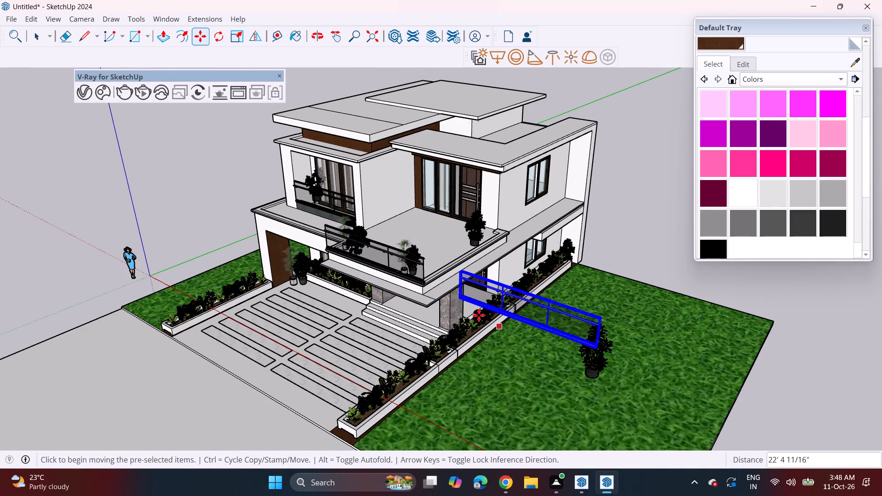
# Rotate the copied railing 90 degrees so it runs parallel to the house's side wall.
pyautogui.click(220, 39)
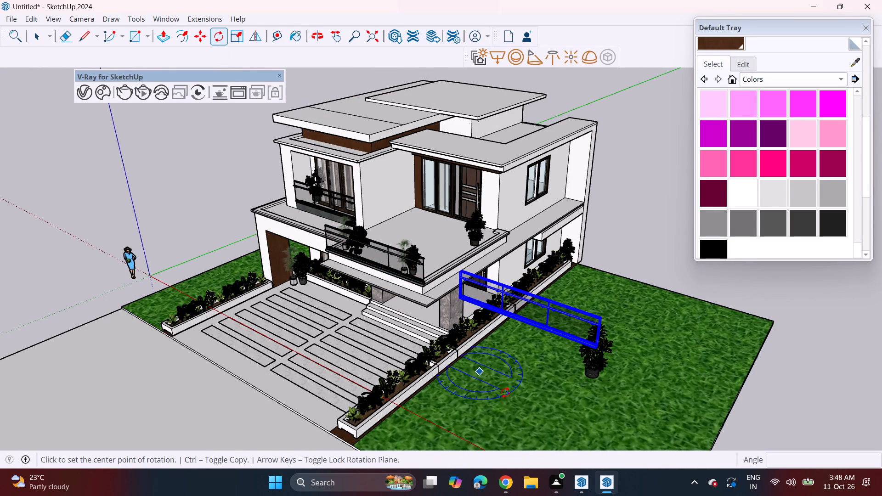
pyautogui.click(510, 395)
pyautogui.click(555, 423)
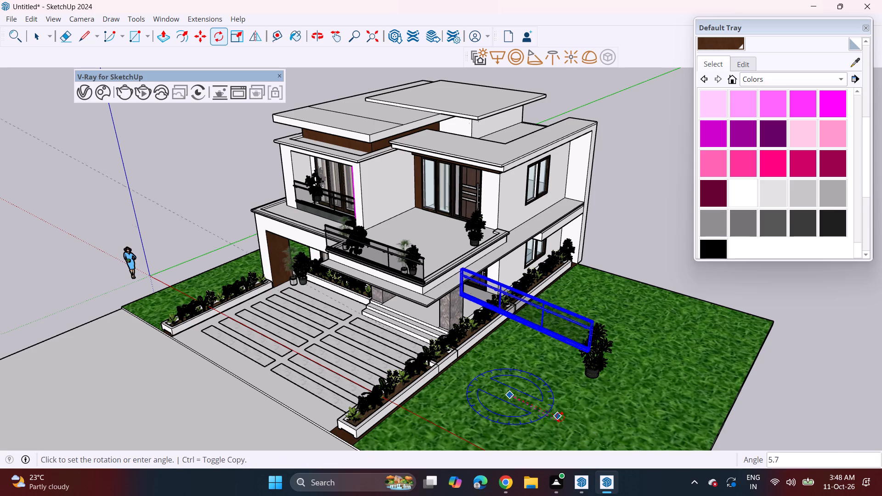
pyautogui.click(547, 363)
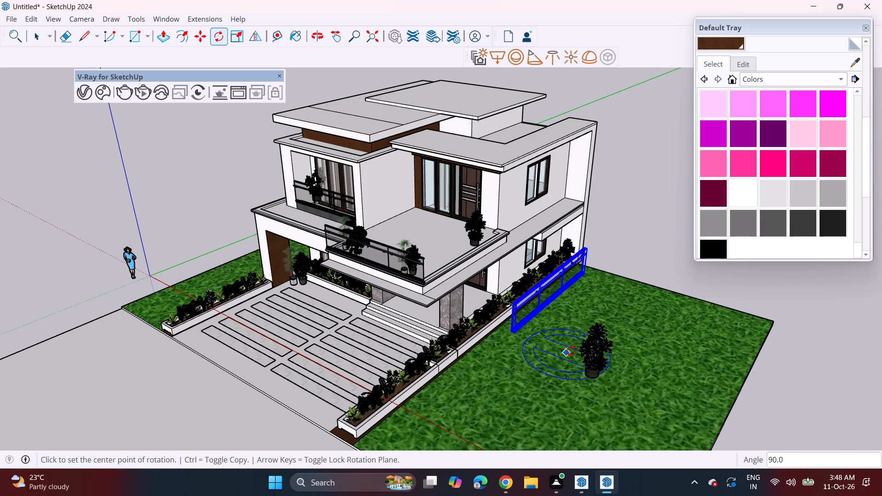
# Move the rotated railing about 15' 4 1/8" onto the terrace's side parapet, aligned with the parapet's end near the house wall.
pyautogui.moveTo(545, 347); pyautogui.dragTo(189, 340, button='middle')
pyautogui.press('m')
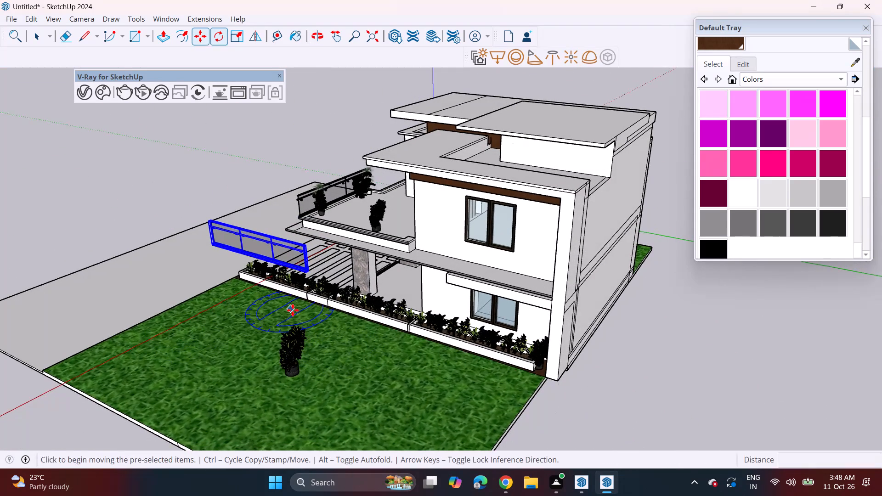
pyautogui.moveTo(307, 275); pyautogui.dragTo(312, 274)
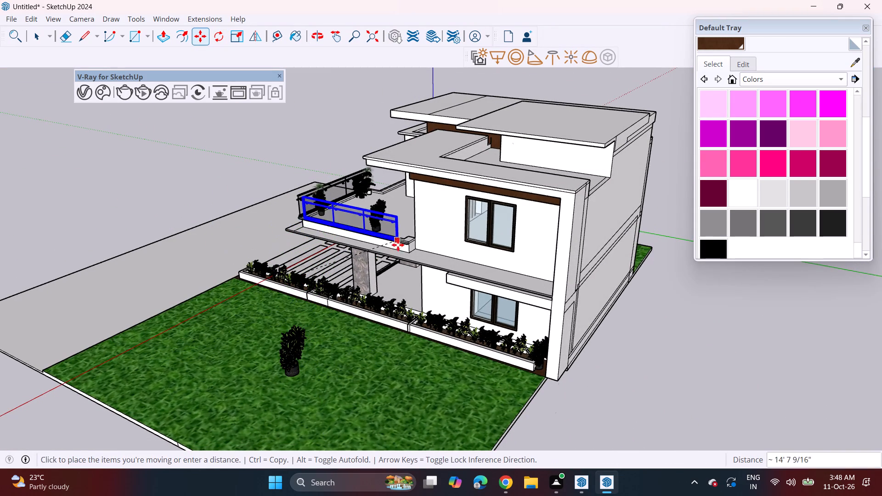
pyautogui.scroll(20, 404, 251)
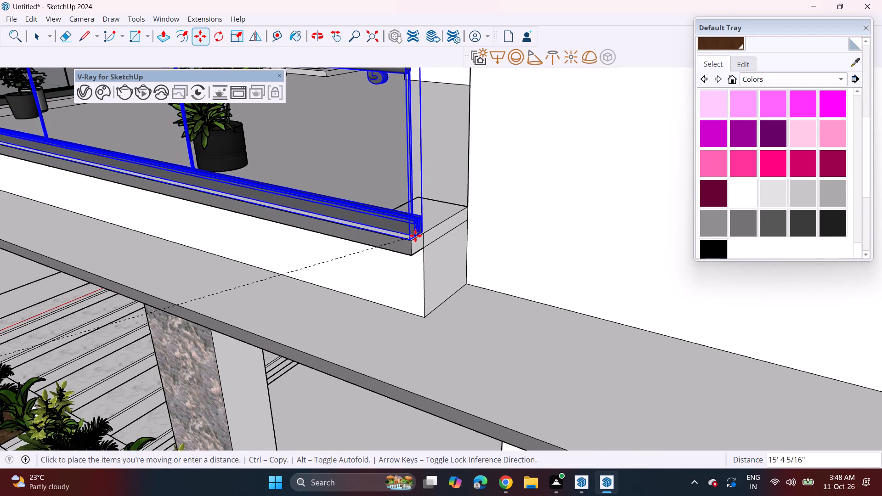
pyautogui.click(415, 235)
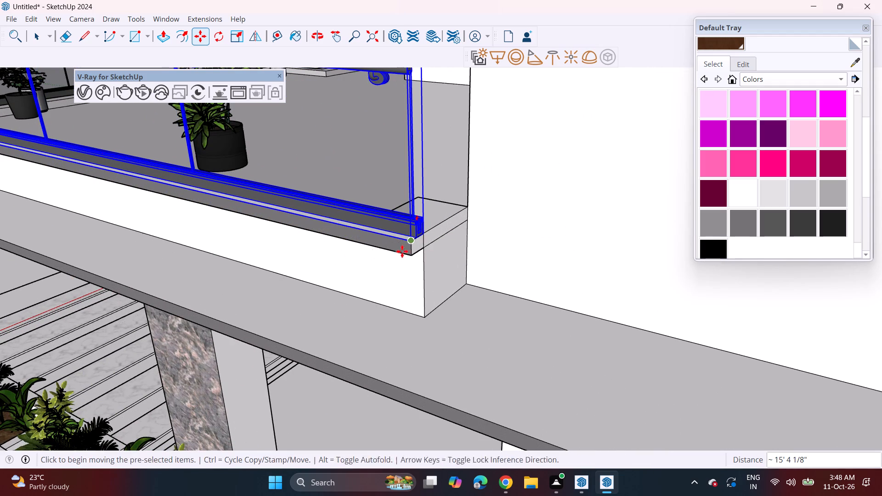
# Stretch the side railing along its length until it meets the front railing at the terrace corner.
pyautogui.moveTo(268, 229); pyautogui.dragTo(461, 212, button='middle')
pyautogui.scroll(-16, 412, 204)
pyautogui.keyDown('shift'); pyautogui.moveTo(228, 229); pyautogui.dragTo(269, 240, button='middle'); pyautogui.keyUp('shift')
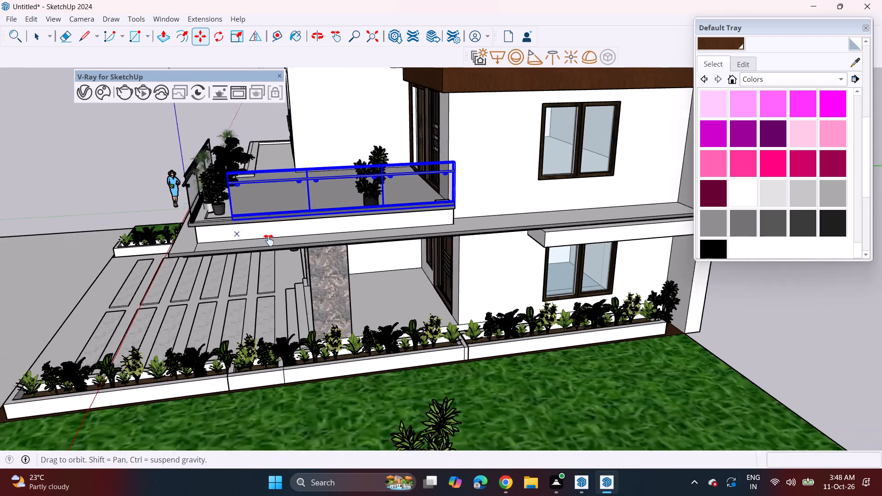
pyautogui.keyDown('shift'); pyautogui.moveTo(269, 240); pyautogui.dragTo(487, 262, button='middle'); pyautogui.keyUp('shift')
pyautogui.moveTo(485, 260); pyautogui.dragTo(485, 289, button='middle')
pyautogui.scroll(6, 503, 277)
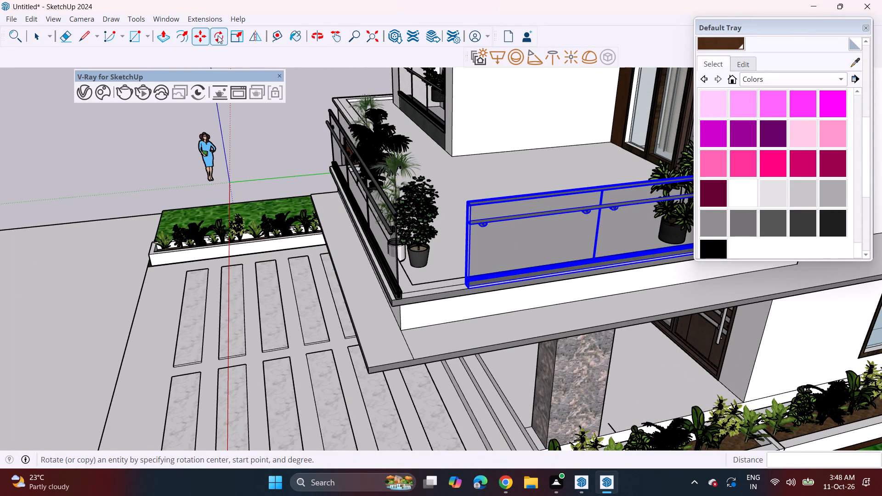
pyautogui.click(232, 39)
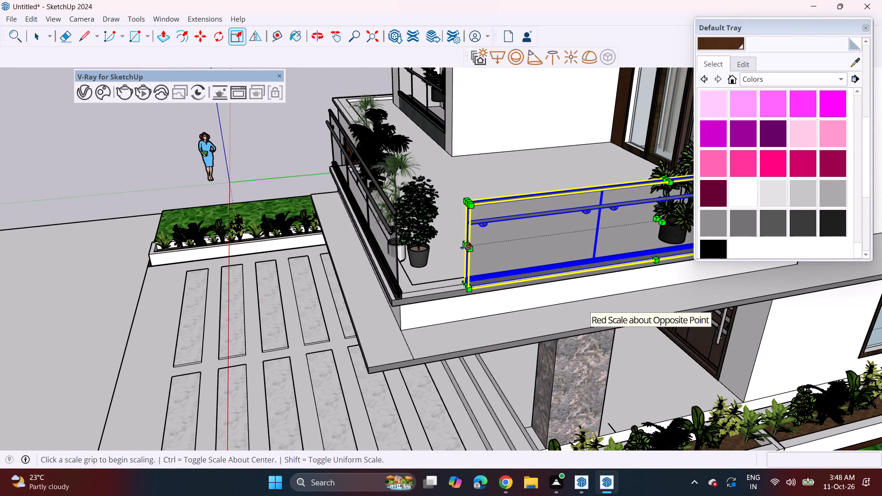
pyautogui.click(465, 248)
pyautogui.click(394, 259)
# Examine the terrace and window railings from the front, street level and above.
pyautogui.moveTo(354, 274); pyautogui.dragTo(392, 272, button='middle')
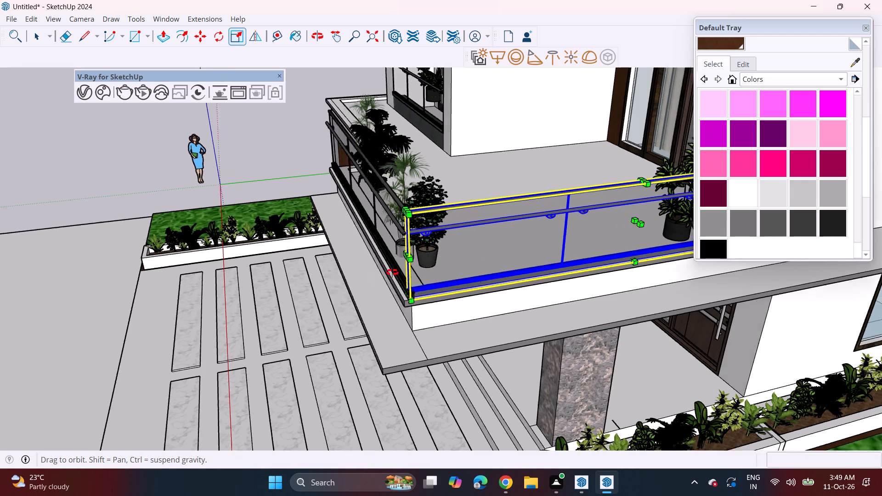
pyautogui.moveTo(392, 272); pyautogui.dragTo(639, 254, button='middle')
pyautogui.moveTo(360, 212); pyautogui.dragTo(409, 216, button='middle')
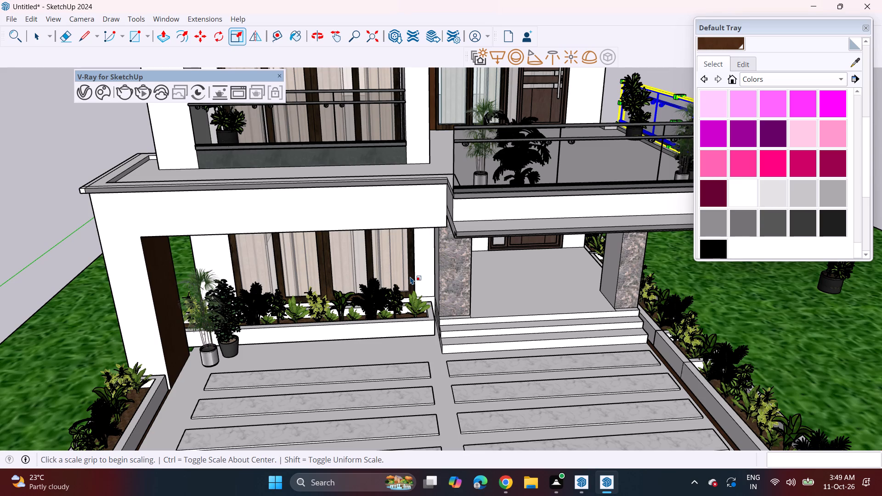
pyautogui.moveTo(359, 186); pyautogui.dragTo(248, 132, button='middle')
pyautogui.scroll(-4, 250, 132)
pyautogui.scroll(-2, 340, 168)
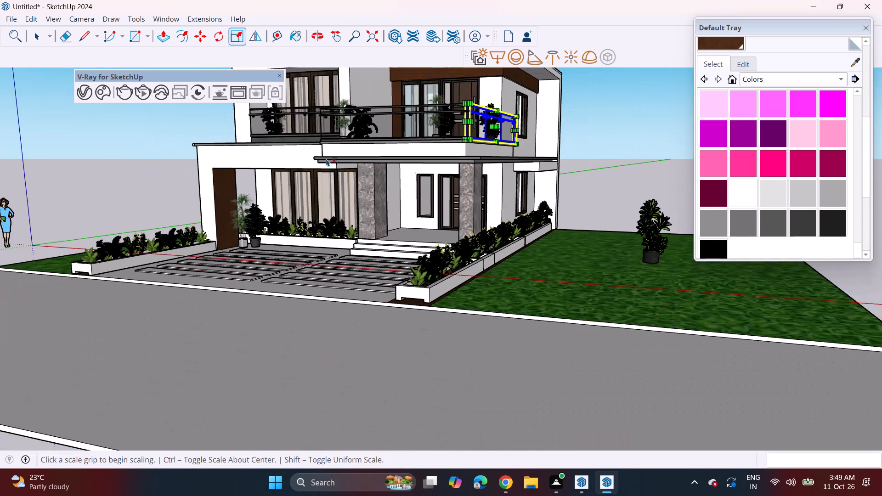
pyautogui.keyDown('shift'); pyautogui.moveTo(312, 150); pyautogui.dragTo(339, 171, button='middle'); pyautogui.keyUp('shift')
pyautogui.moveTo(334, 178); pyautogui.dragTo(334, 169, button='middle')
pyautogui.scroll(-3, 334, 169)
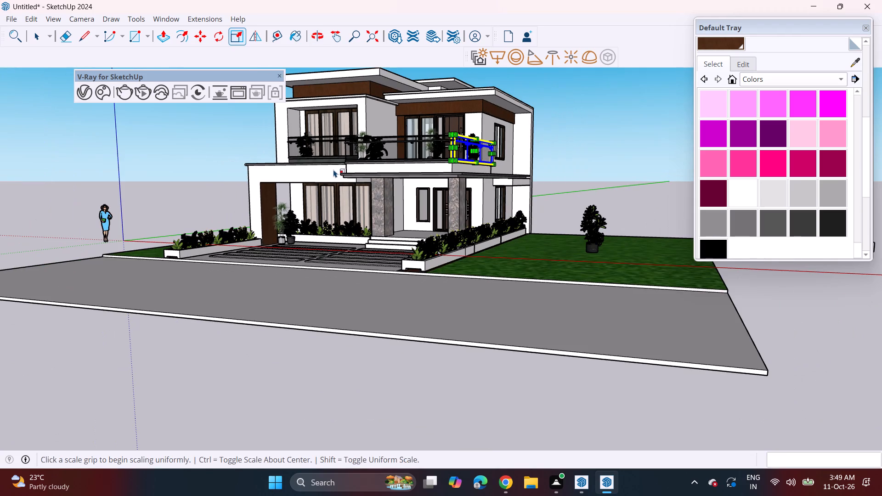
pyautogui.moveTo(315, 179); pyautogui.dragTo(342, 240, button='middle')
pyautogui.moveTo(288, 184); pyautogui.dragTo(333, 238, button='middle')
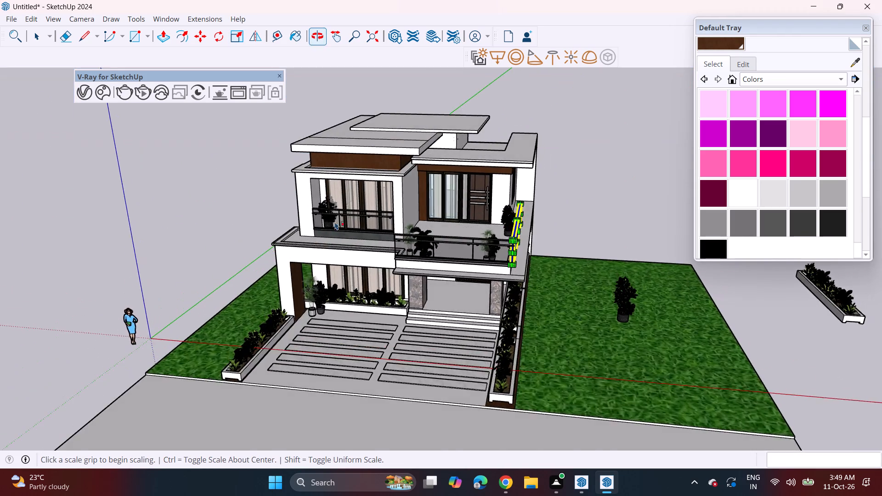
# Push the upper-floor curtained window recess's side wall farthest from the terrace outward 9 3/8" to widen the recess.
pyautogui.scroll(8, 323, 193)
pyautogui.moveTo(170, 38); pyautogui.dragTo(170, 44)
pyautogui.click(308, 211)
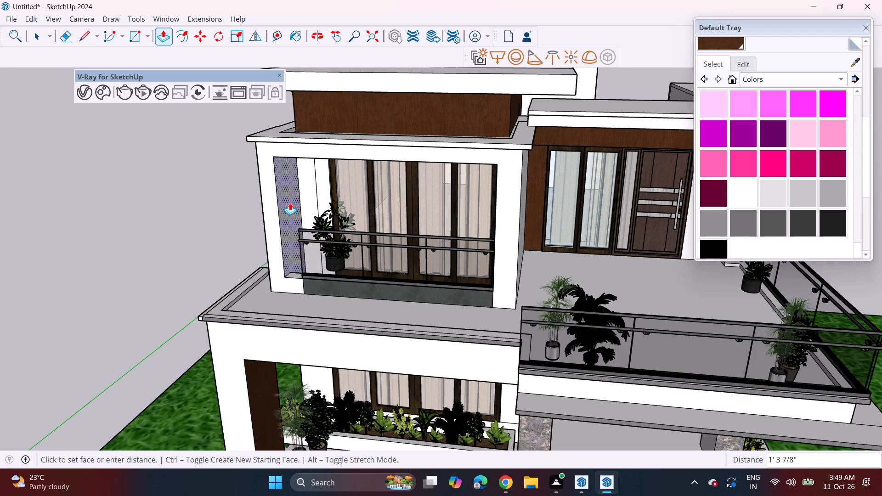
pyautogui.click(298, 204)
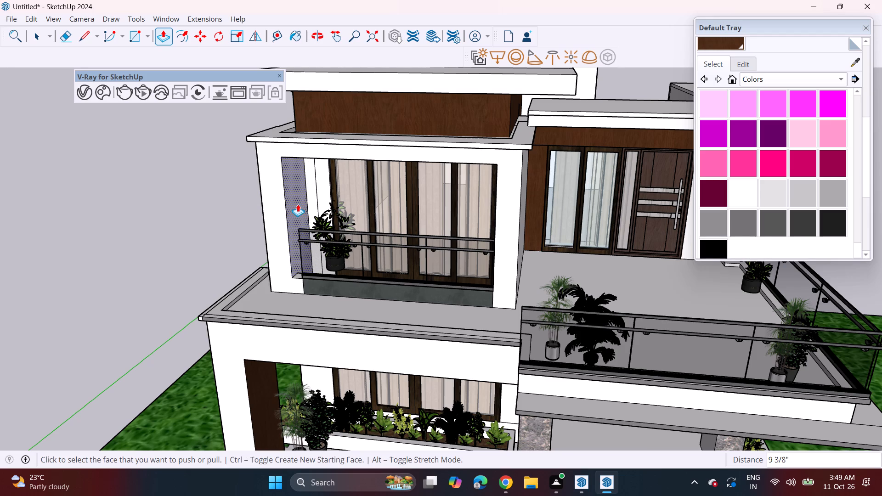
# Draw a 1' 1 13/16" line from the widened recess's lower corner down to the wall's bottom edge beside the dark stone.
pyautogui.moveTo(308, 260); pyautogui.dragTo(373, 255, button='middle')
pyautogui.scroll(5, 345, 283)
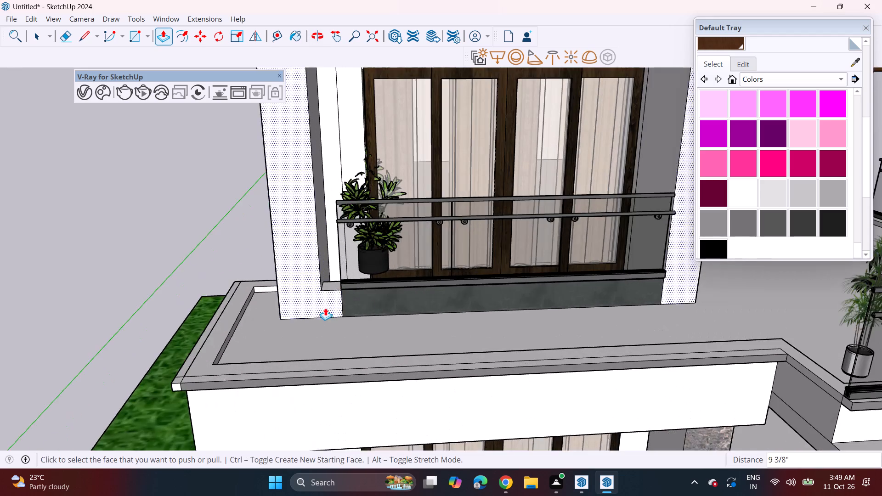
pyautogui.moveTo(368, 300); pyautogui.dragTo(422, 296, button='middle')
pyautogui.scroll(7, 392, 290)
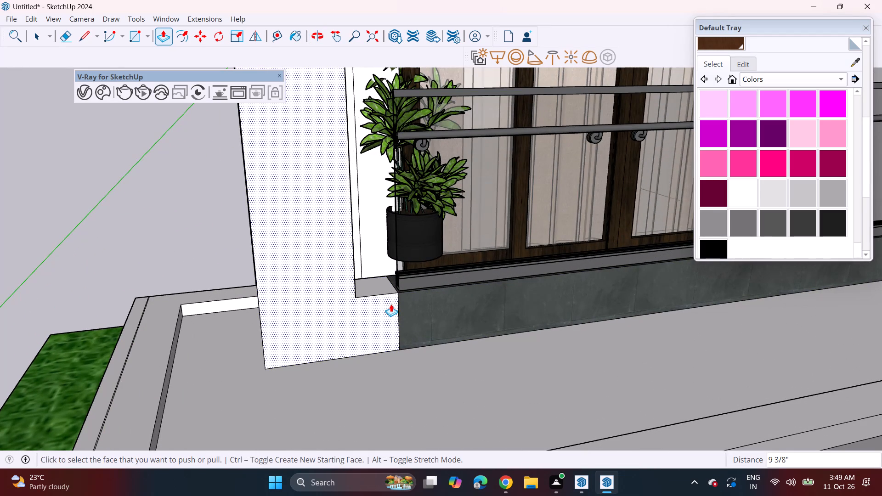
pyautogui.moveTo(391, 308); pyautogui.dragTo(347, 315, button='middle')
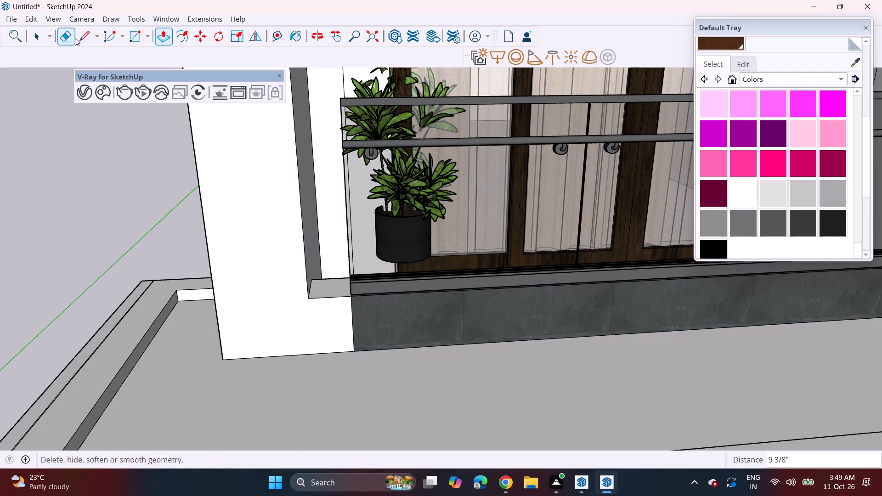
pyautogui.click(88, 34)
pyautogui.moveTo(310, 300); pyautogui.dragTo(310, 307)
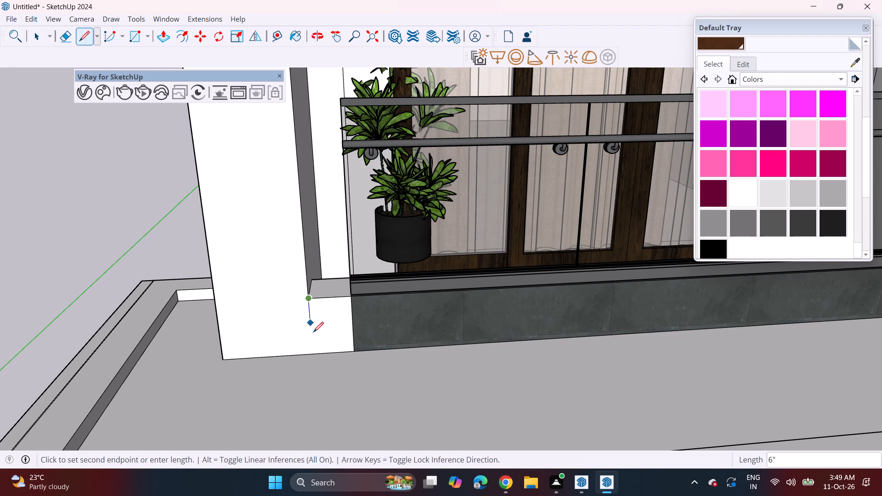
pyautogui.doubleClick(312, 356)
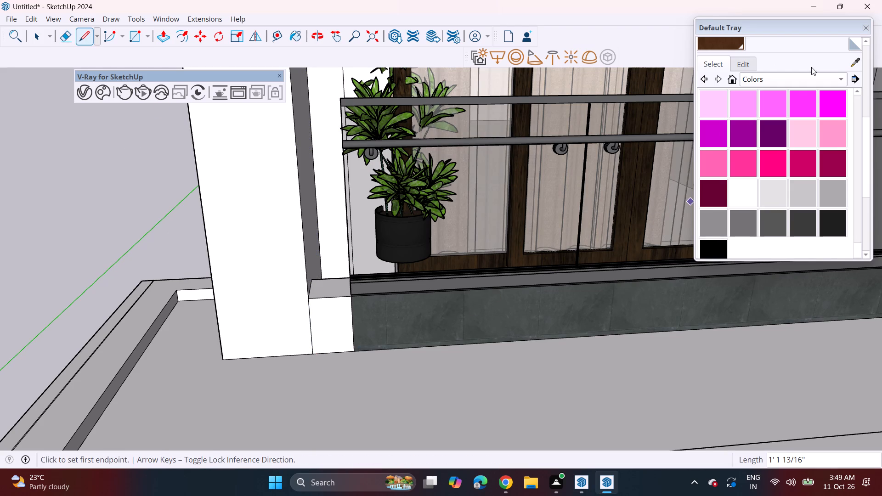
# Sample the low wall's dark stone material and paint it onto the new white front piece and the ledge top above it.
pyautogui.click(851, 65)
pyautogui.click(475, 312)
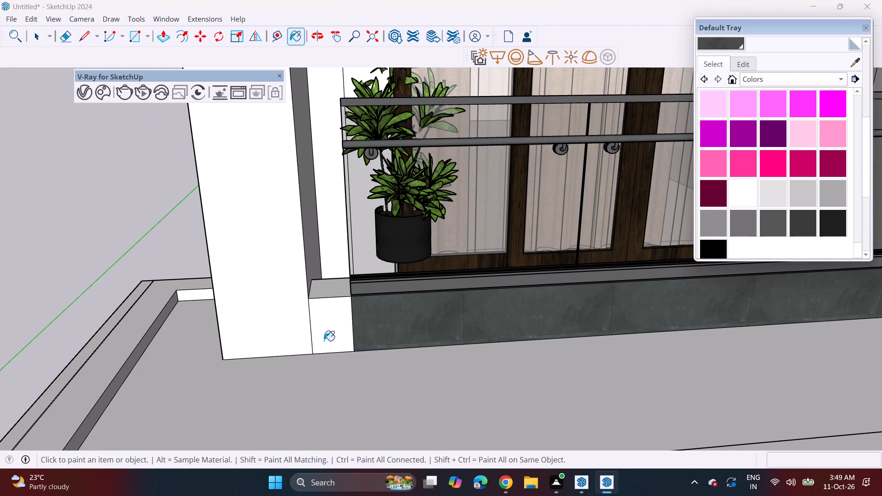
pyautogui.click(326, 340)
pyautogui.click(323, 296)
pyautogui.moveTo(405, 290); pyautogui.dragTo(346, 333, button='middle')
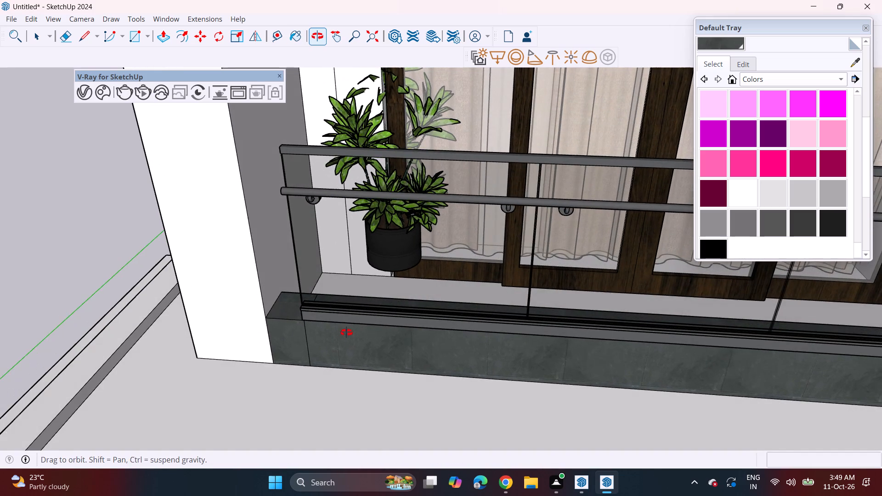
# Move the potted plant behind the upper-floor window railing about 2' 2 1/4" toward the recess's widened side.
pyautogui.moveTo(346, 333); pyautogui.dragTo(348, 337, button='middle')
pyautogui.press('space')
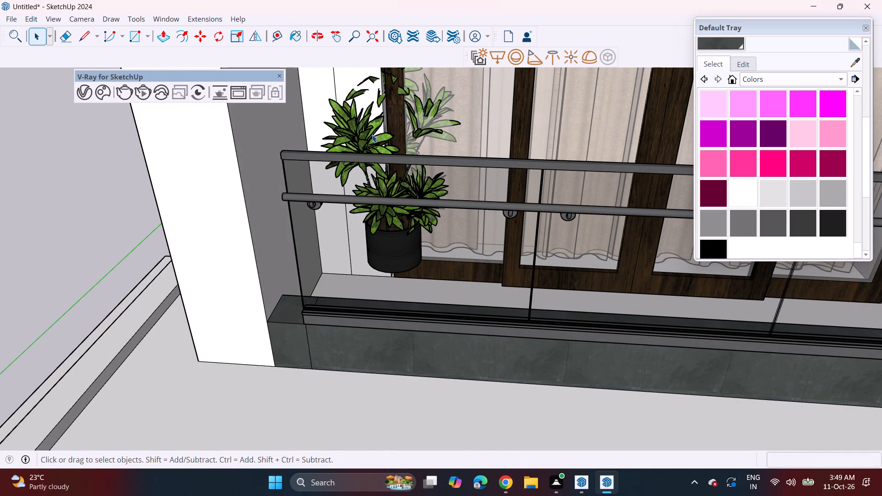
pyautogui.click(372, 135)
pyautogui.press('m')
pyautogui.click(364, 138)
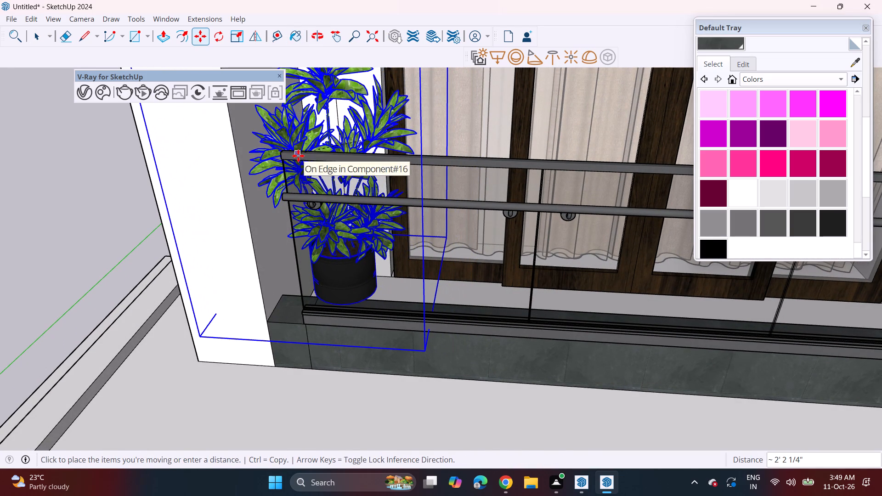
pyautogui.click(298, 156)
pyautogui.press('space')
# Stretch the upper-floor window railing along its length to a scale of about 1.06, reaching the widened recess's side wall.
pyautogui.click(483, 268)
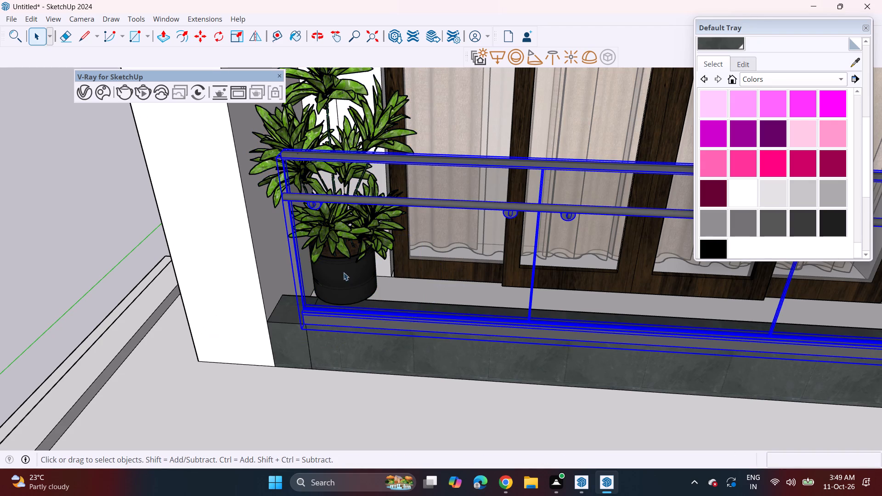
pyautogui.scroll(-1, 270, 229)
pyautogui.click(241, 40)
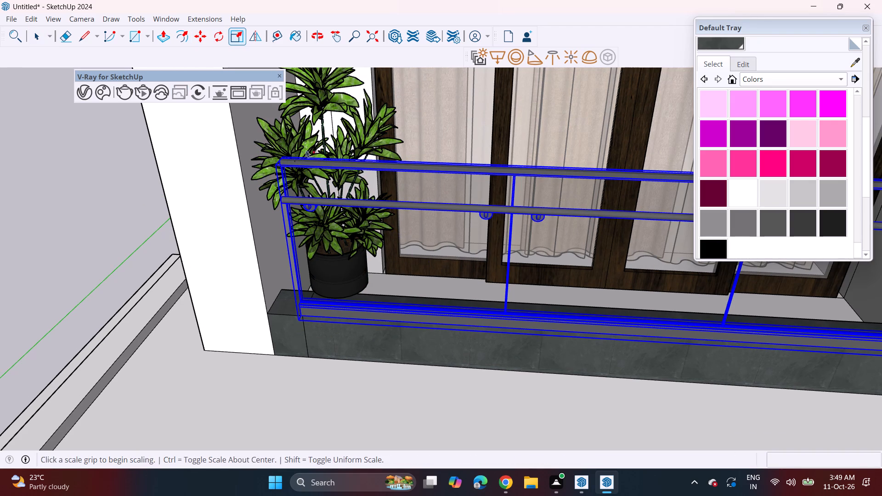
pyautogui.moveTo(325, 226); pyautogui.dragTo(351, 228, button='middle')
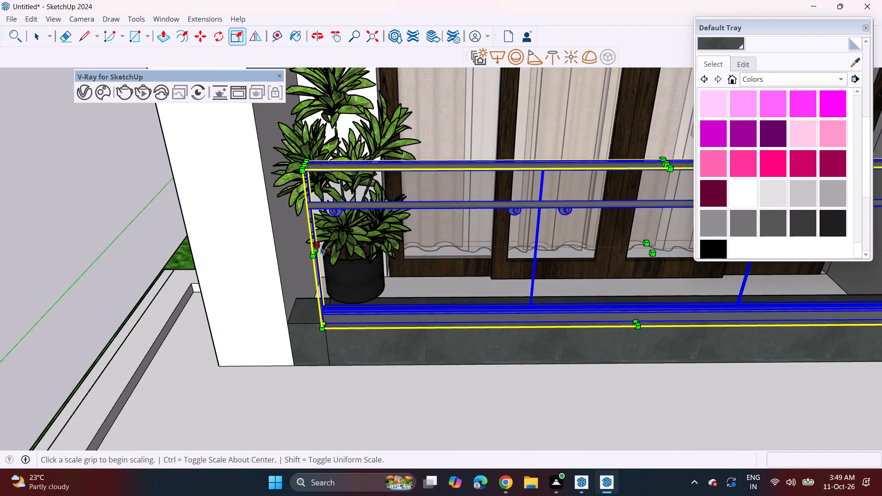
pyautogui.click(317, 250)
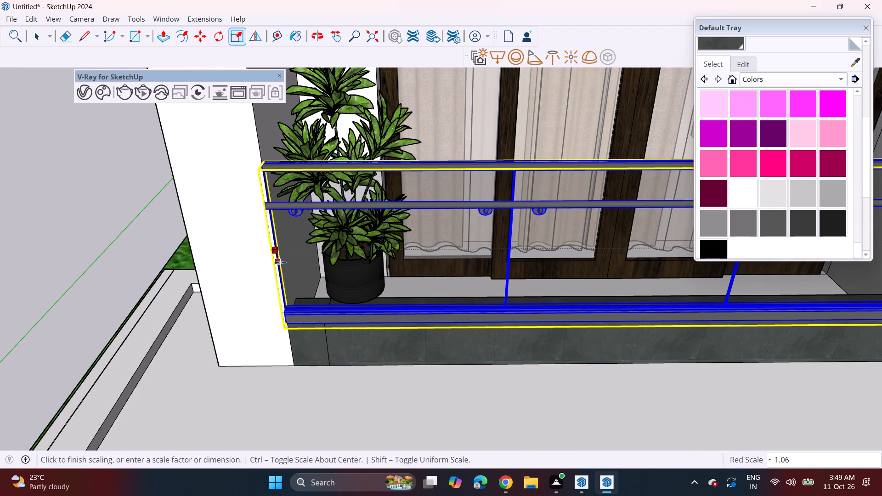
pyautogui.click(279, 262)
pyautogui.moveTo(346, 264); pyautogui.dragTo(218, 194, button='middle')
pyautogui.scroll(-12, 205, 186)
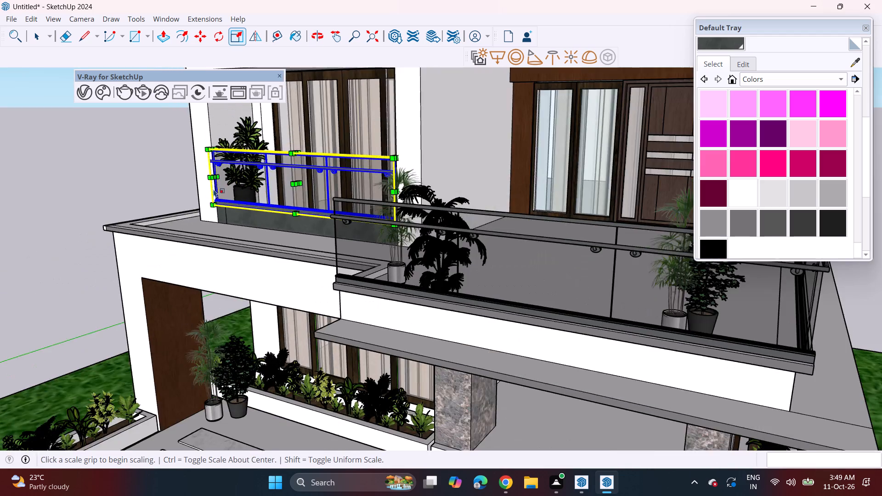
pyautogui.scroll(-3, 214, 189)
pyautogui.press('space')
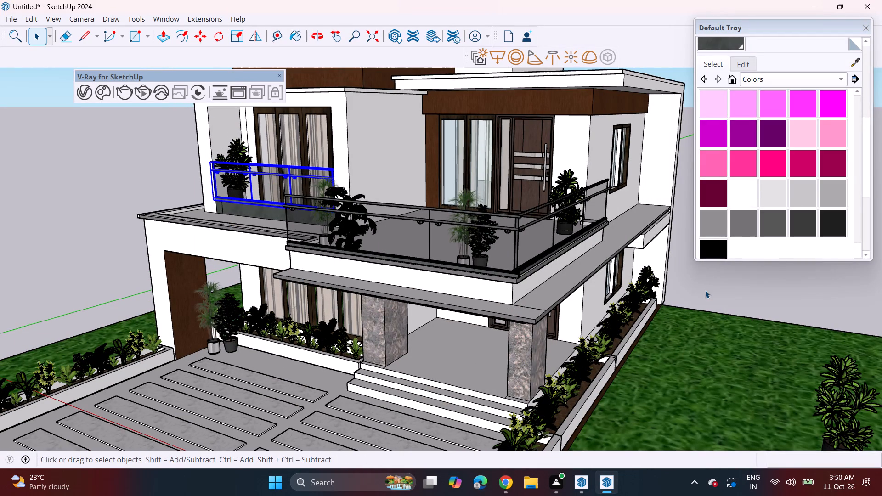
pyautogui.click(705, 290)
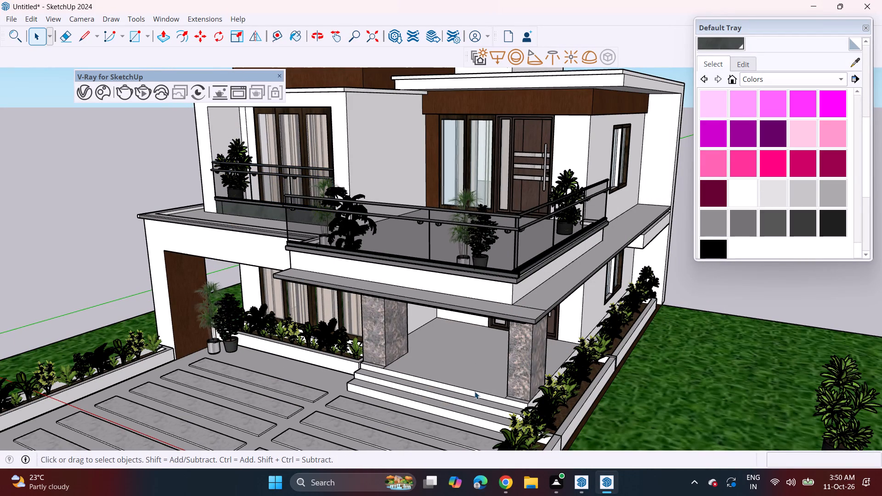
# Examine the house front, driveway and street area from street level and slightly above.
pyautogui.scroll(-4, 470, 338)
pyautogui.moveTo(463, 335); pyautogui.dragTo(477, 252, button='middle')
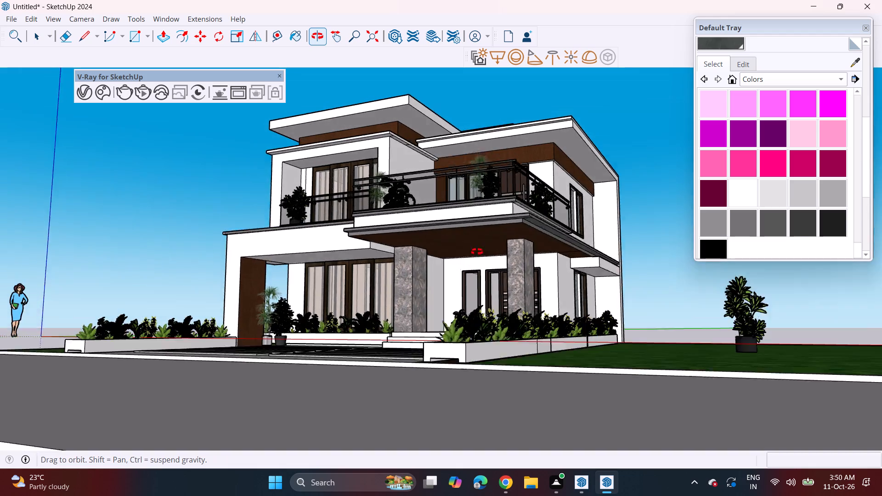
pyautogui.moveTo(477, 252); pyautogui.dragTo(478, 273, button='middle')
pyautogui.middleClick(476, 281)
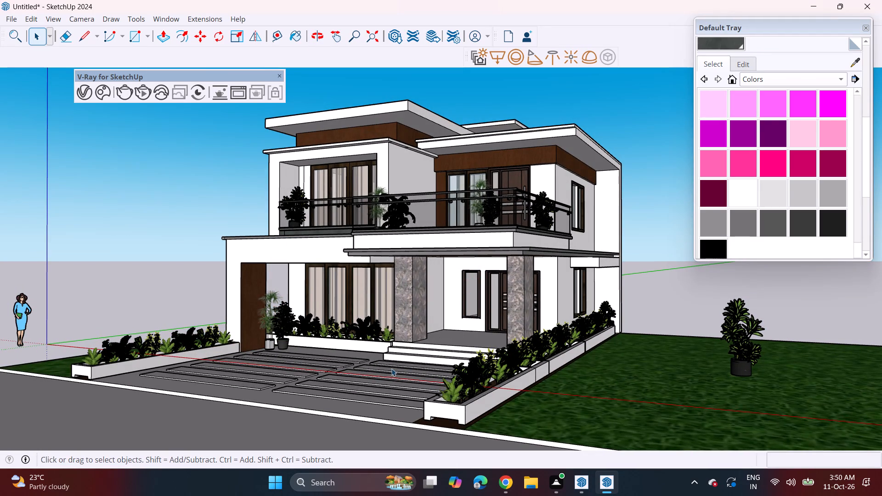
pyautogui.keyDown('shift'); pyautogui.moveTo(392, 353); pyautogui.dragTo(392, 240, button='middle'); pyautogui.keyUp('shift')
pyautogui.moveTo(388, 242); pyautogui.dragTo(401, 312, button='middle')
pyautogui.scroll(-4, 394, 313)
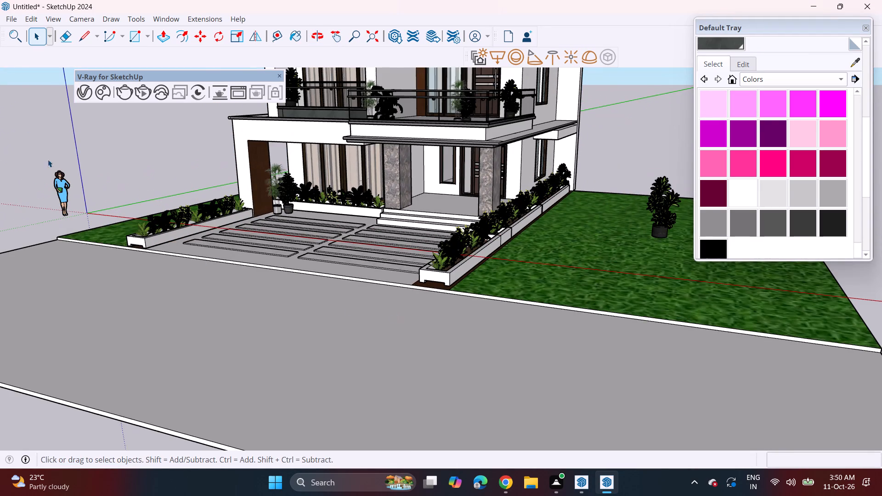
# Import the BPJ-Road5D model from the Downloads folder and place it on the grey road slab in front of the house.
pyautogui.click(10, 17)
pyautogui.click(19, 181)
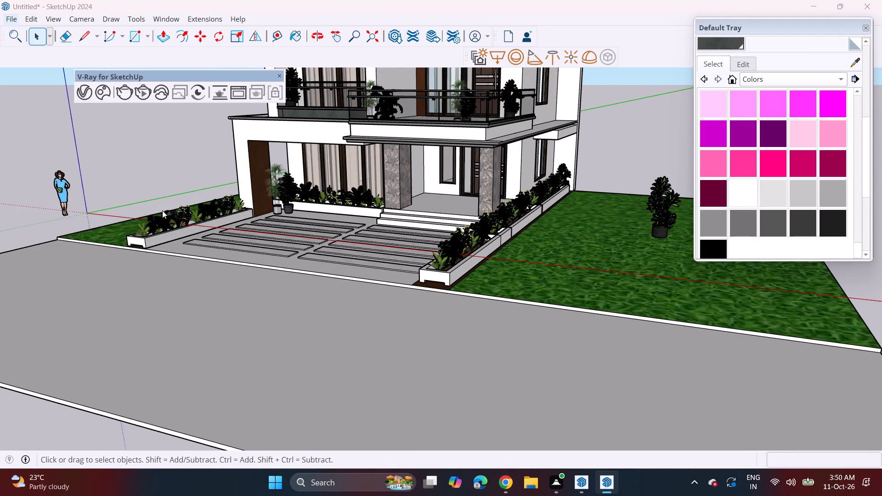
pyautogui.scroll(-15, 221, 170)
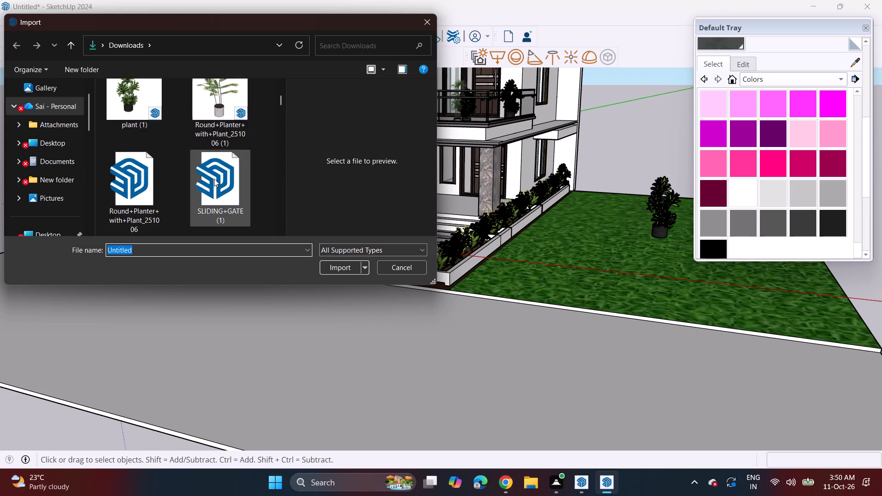
pyautogui.scroll(-18, 214, 179)
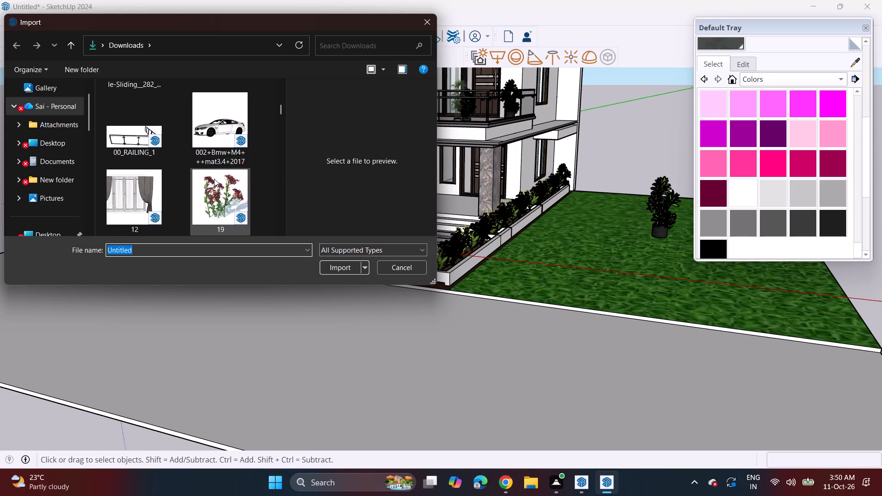
pyautogui.scroll(-15, 214, 179)
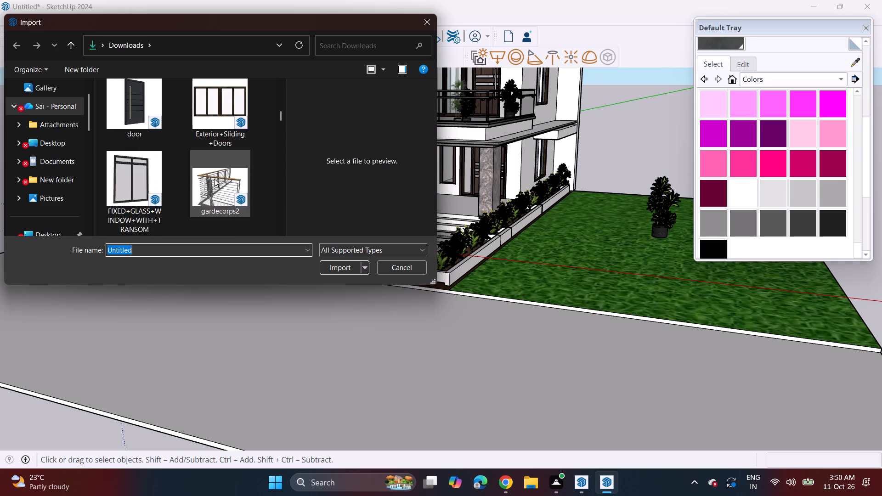
pyautogui.scroll(-3, 214, 179)
pyautogui.scroll(19, 214, 179)
pyautogui.scroll(-2, 215, 179)
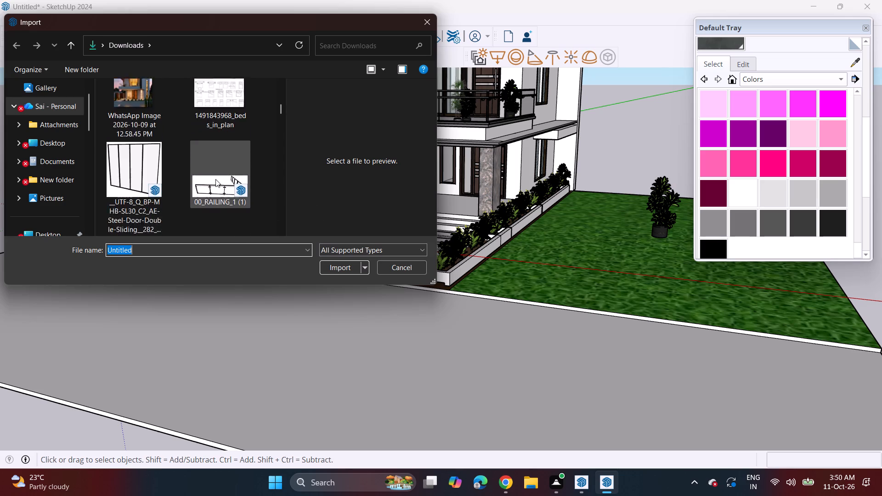
pyautogui.scroll(-3, 215, 179)
pyautogui.scroll(4, 215, 179)
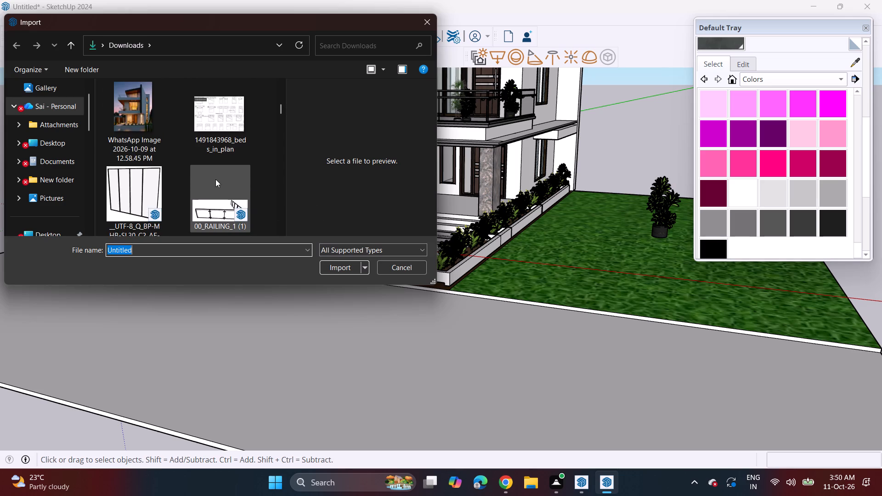
pyautogui.scroll(9, 215, 179)
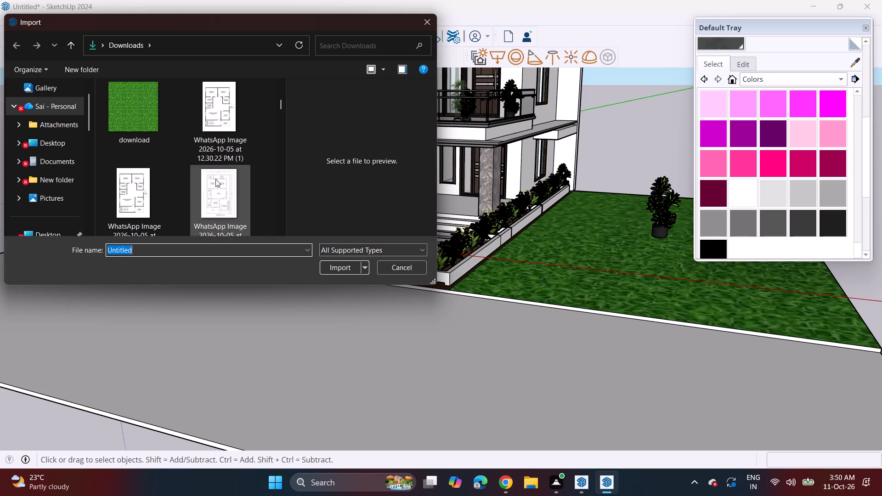
pyautogui.scroll(16, 215, 179)
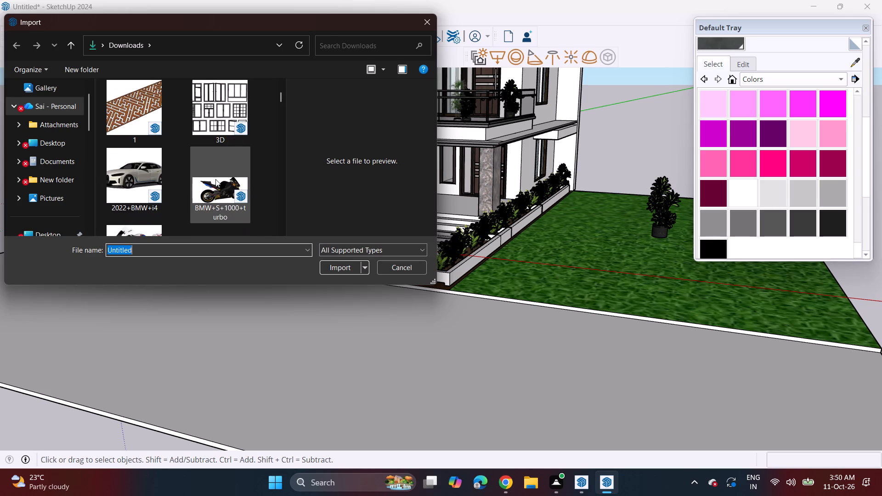
pyautogui.scroll(3, 215, 179)
pyautogui.scroll(-11, 215, 179)
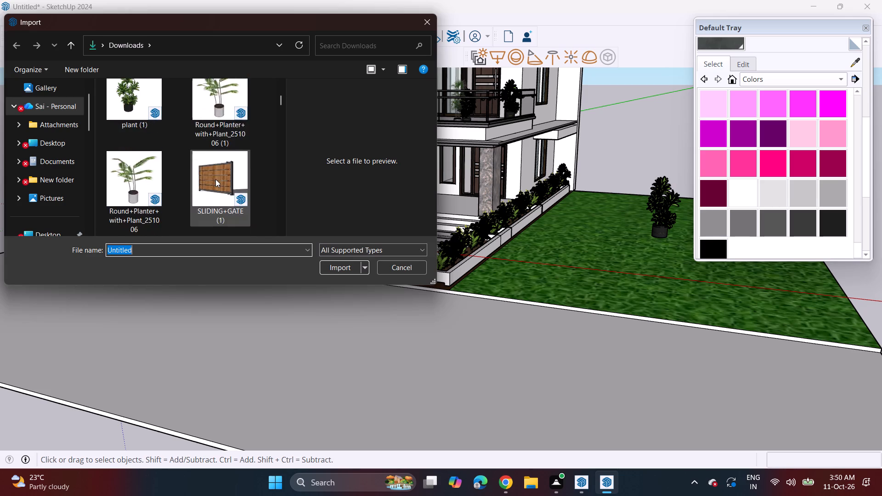
pyautogui.scroll(-10, 215, 179)
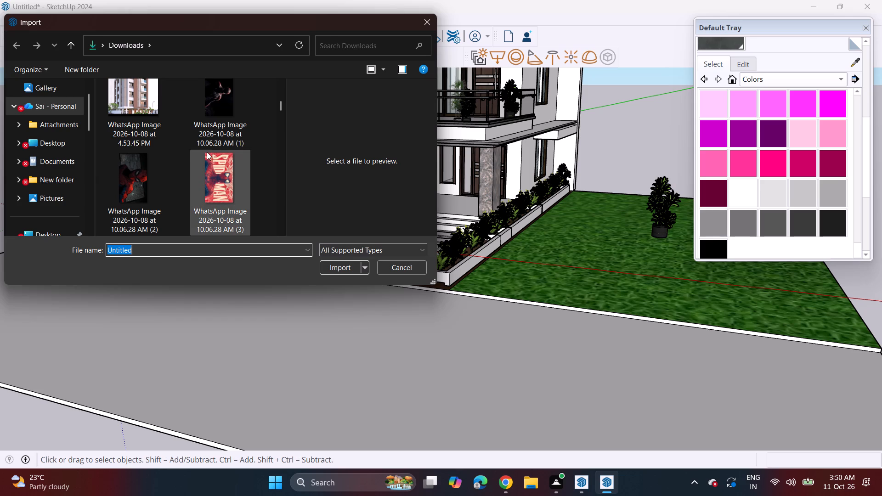
pyautogui.scroll(-9, 207, 152)
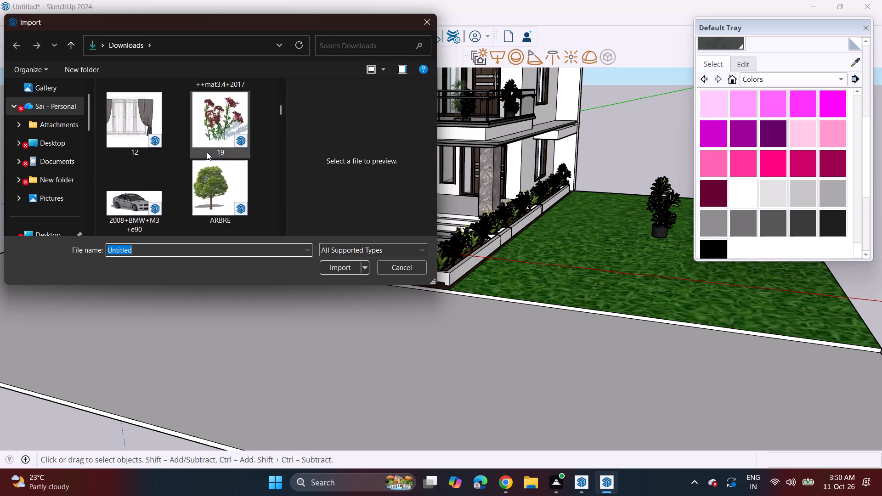
pyautogui.scroll(-3, 207, 152)
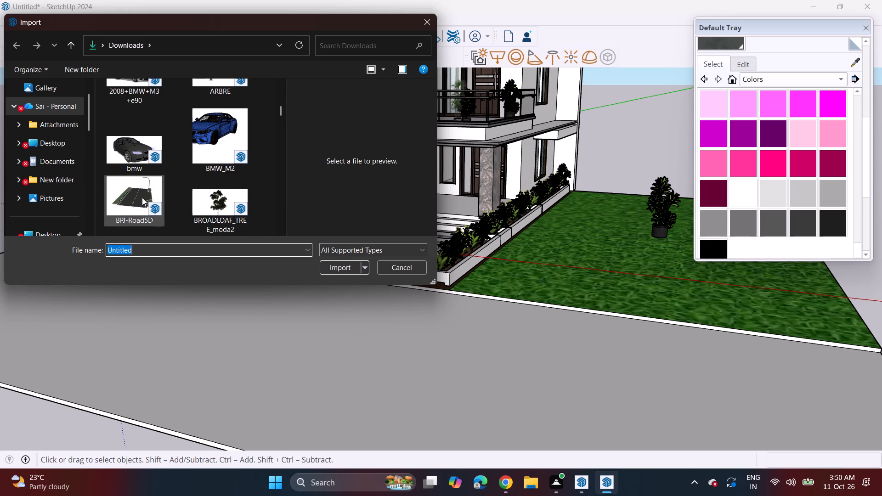
pyautogui.click(139, 196)
pyautogui.click(351, 270)
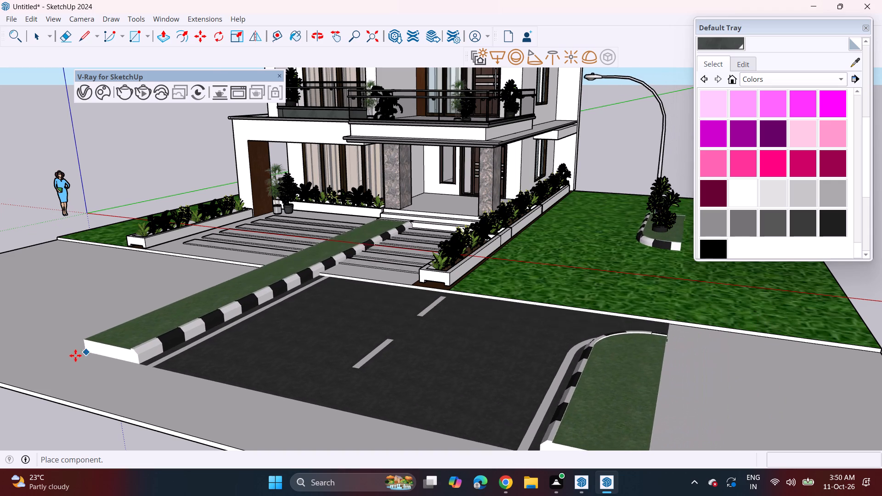
pyautogui.click(71, 356)
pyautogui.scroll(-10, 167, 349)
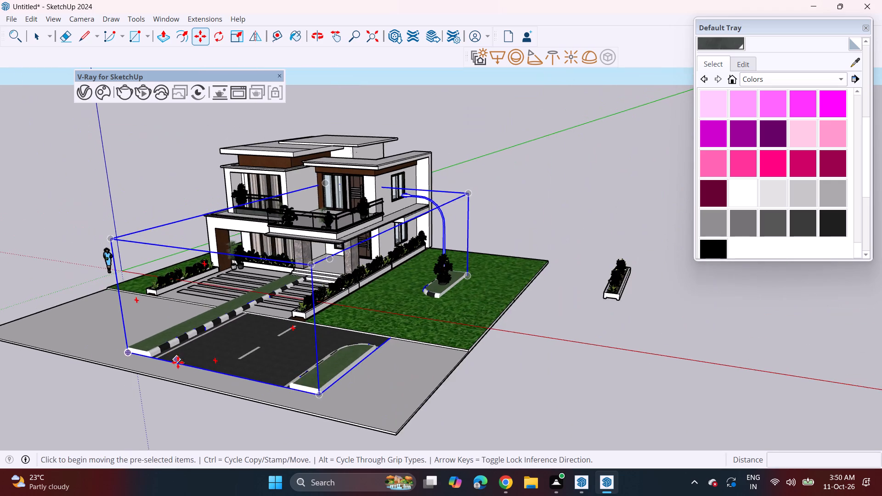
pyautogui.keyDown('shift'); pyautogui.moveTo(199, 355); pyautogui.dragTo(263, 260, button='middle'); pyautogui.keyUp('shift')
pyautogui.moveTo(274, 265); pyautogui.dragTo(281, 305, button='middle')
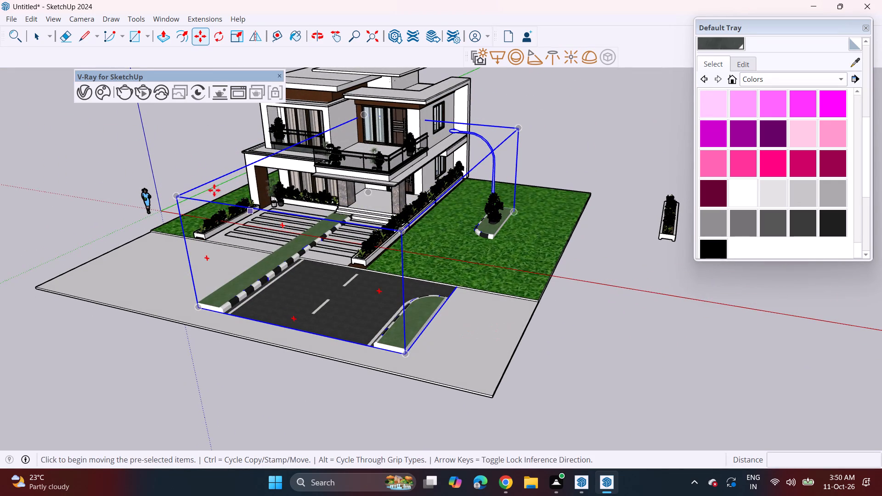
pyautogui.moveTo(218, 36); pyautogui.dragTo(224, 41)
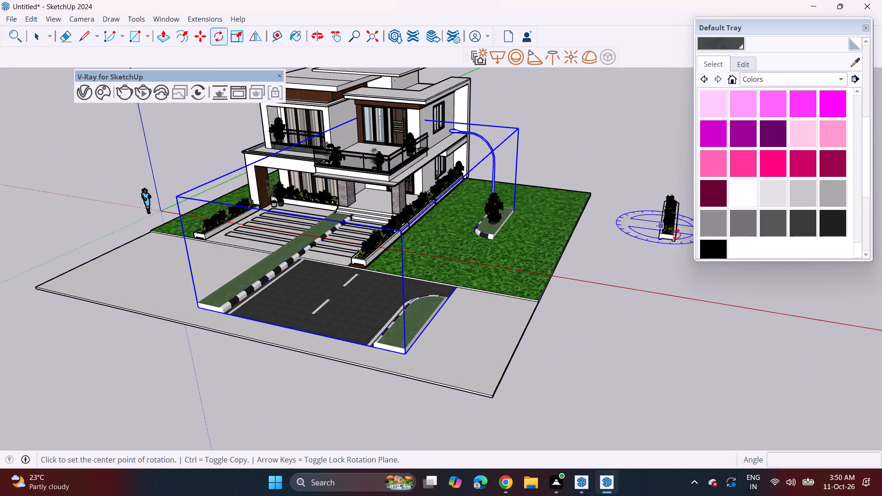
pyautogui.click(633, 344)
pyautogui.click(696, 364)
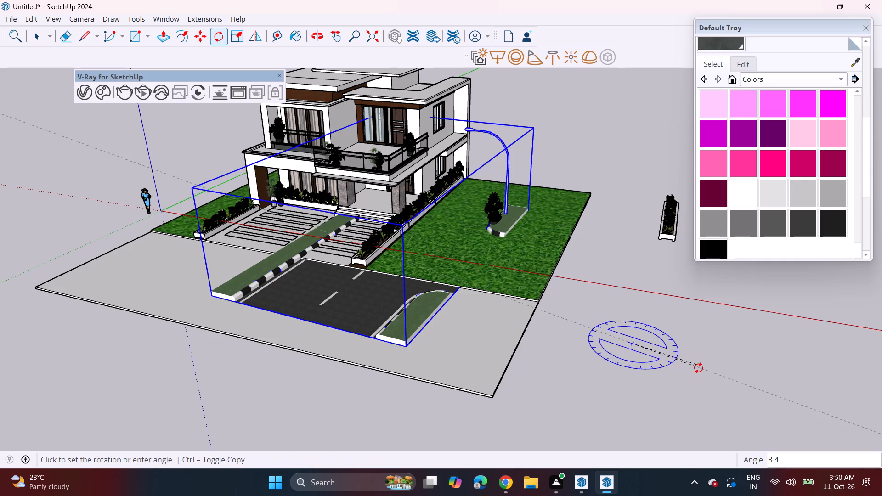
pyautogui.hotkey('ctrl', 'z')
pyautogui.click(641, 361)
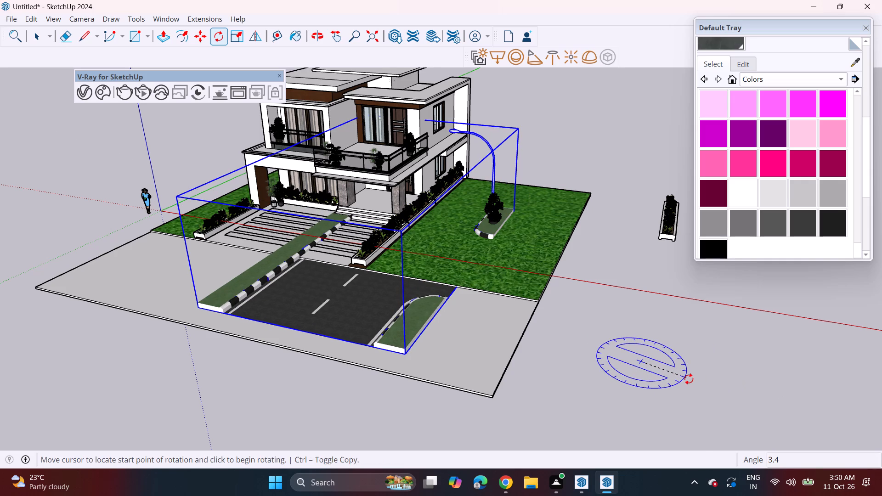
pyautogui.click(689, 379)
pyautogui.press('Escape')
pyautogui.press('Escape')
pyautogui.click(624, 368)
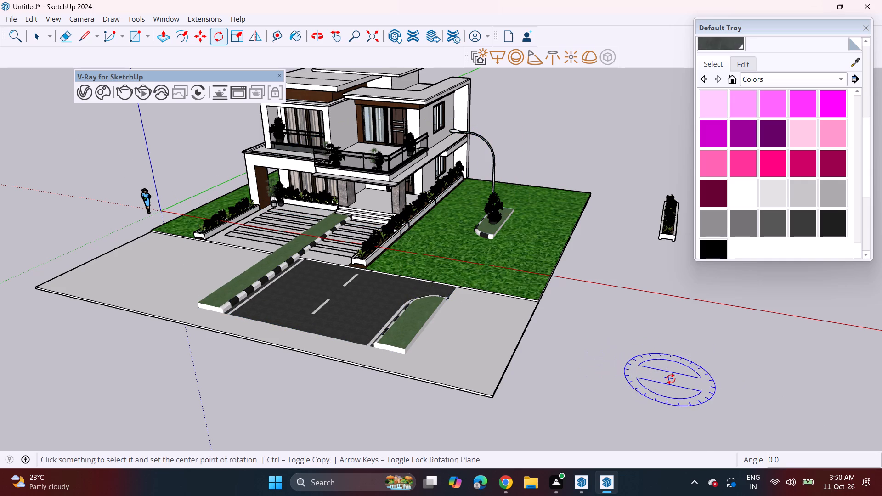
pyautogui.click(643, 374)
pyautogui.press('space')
# Rotate the imported road model 90 degrees horizontally so its length runs parallel to the house front.
pyautogui.click(357, 286)
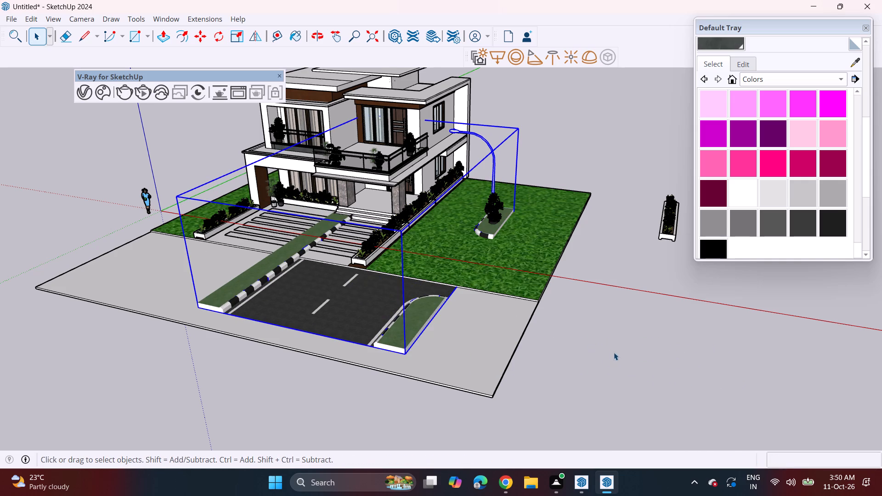
pyautogui.click(216, 43)
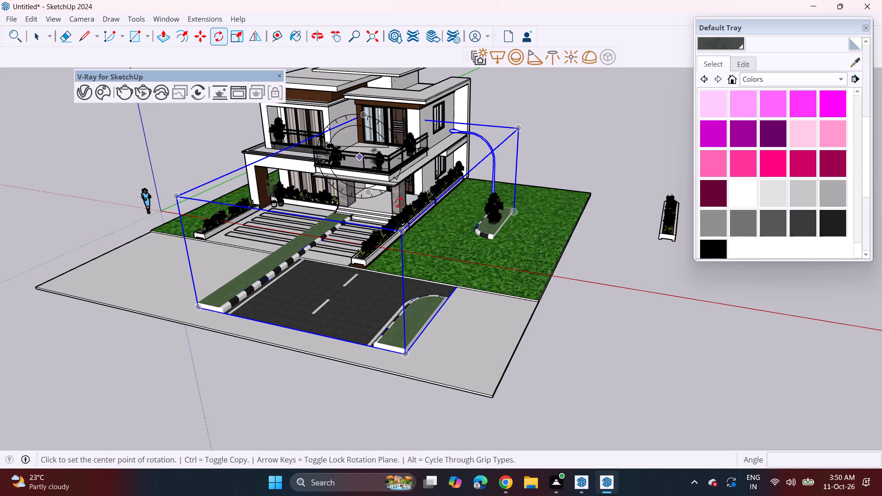
pyautogui.click(599, 336)
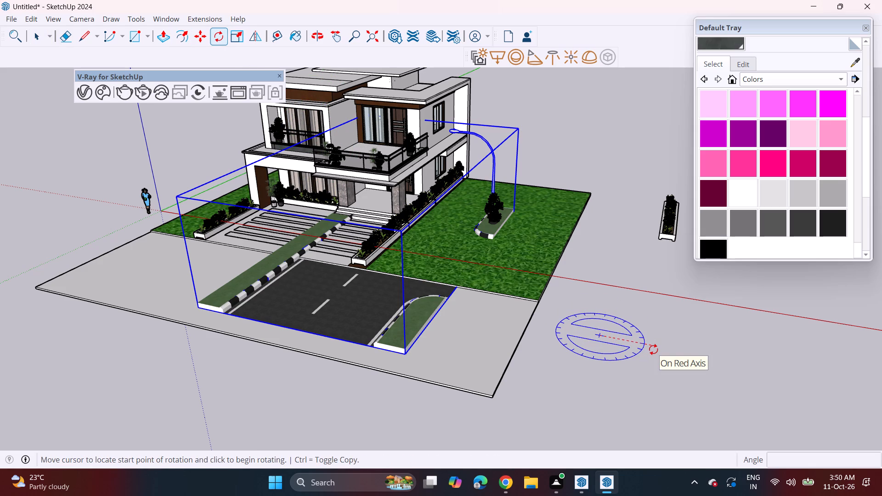
pyautogui.click(653, 349)
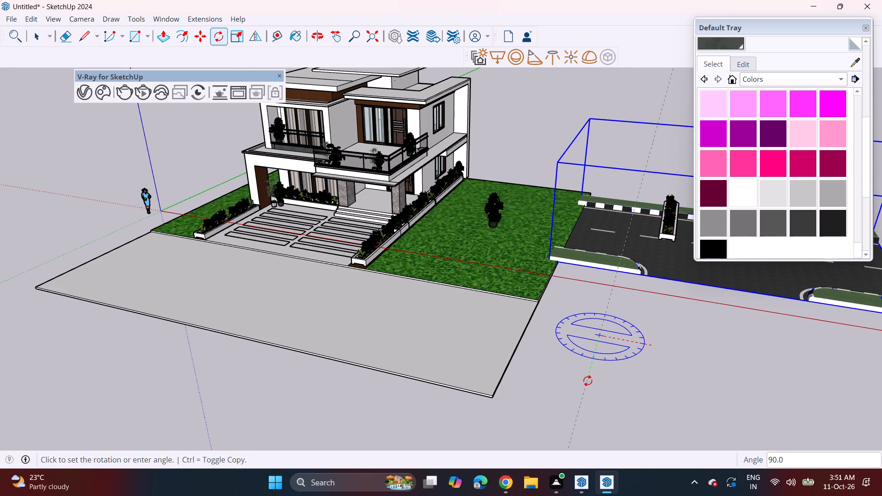
pyautogui.click(588, 381)
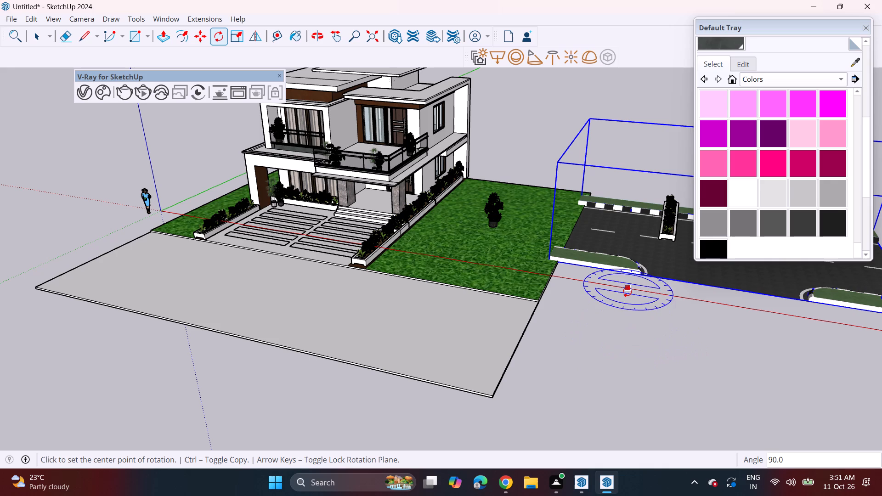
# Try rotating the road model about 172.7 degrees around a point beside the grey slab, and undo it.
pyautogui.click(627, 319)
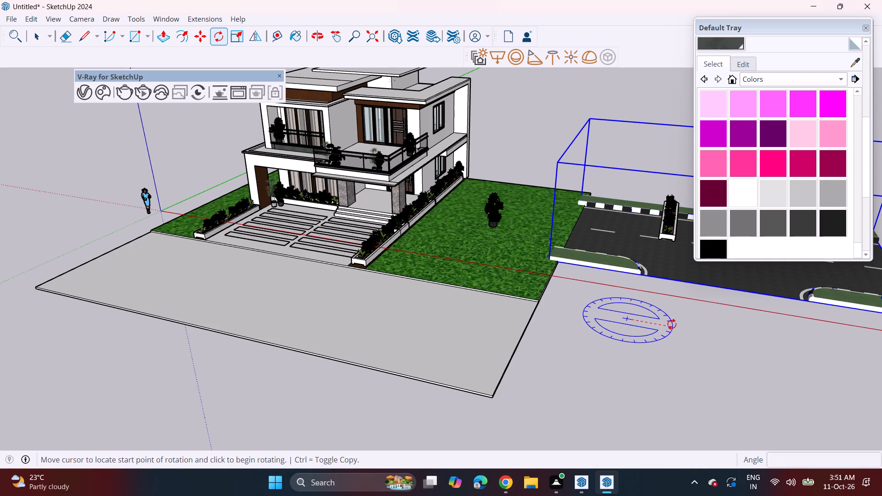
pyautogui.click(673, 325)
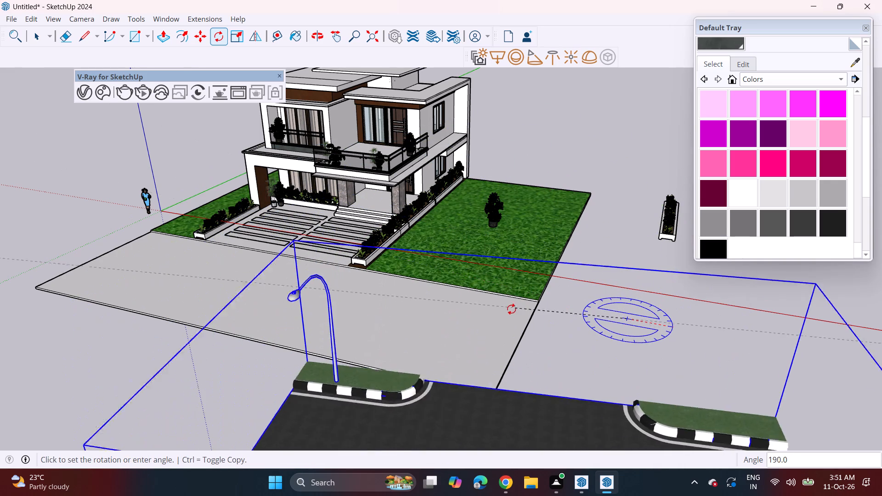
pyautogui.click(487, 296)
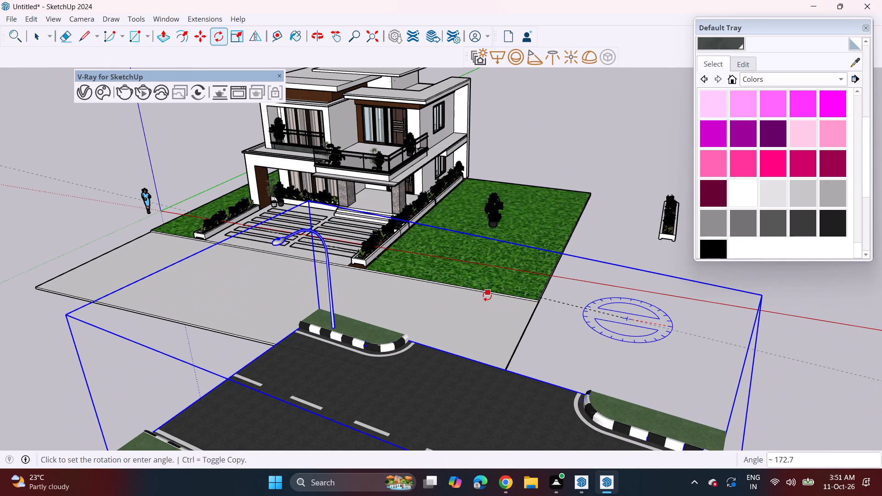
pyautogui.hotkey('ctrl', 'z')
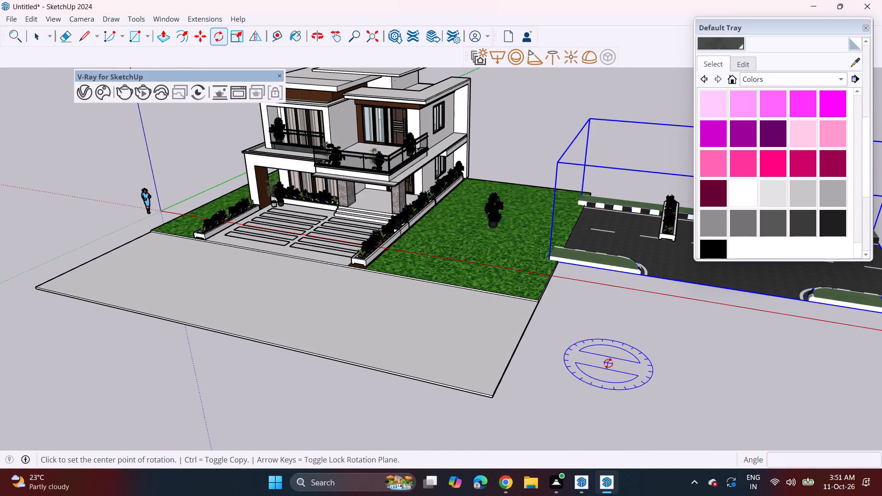
# Rotate the road model about half a turn so its kerb opening and street lamp face the house.
pyautogui.click(608, 363)
pyautogui.click(661, 370)
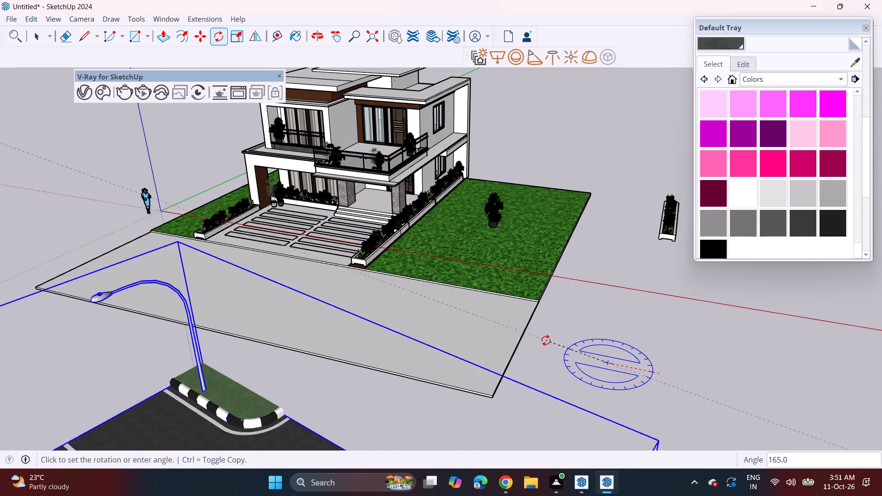
pyautogui.click(535, 349)
# Move the road model about 65' 2" onto the grey slab, with its kerb opening in front of the driveway.
pyautogui.scroll(-2, 608, 348)
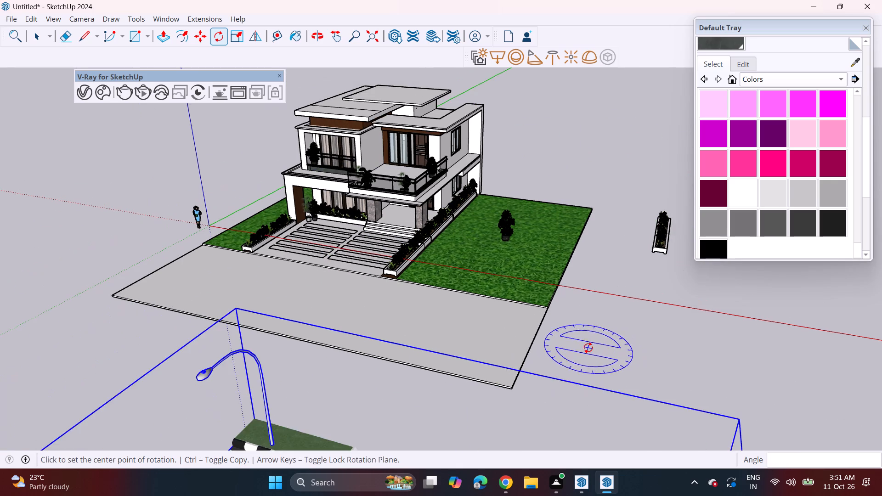
pyautogui.keyDown('shift'); pyautogui.moveTo(588, 358); pyautogui.dragTo(519, 228, button='middle'); pyautogui.keyUp('shift')
pyautogui.scroll(-3, 539, 300)
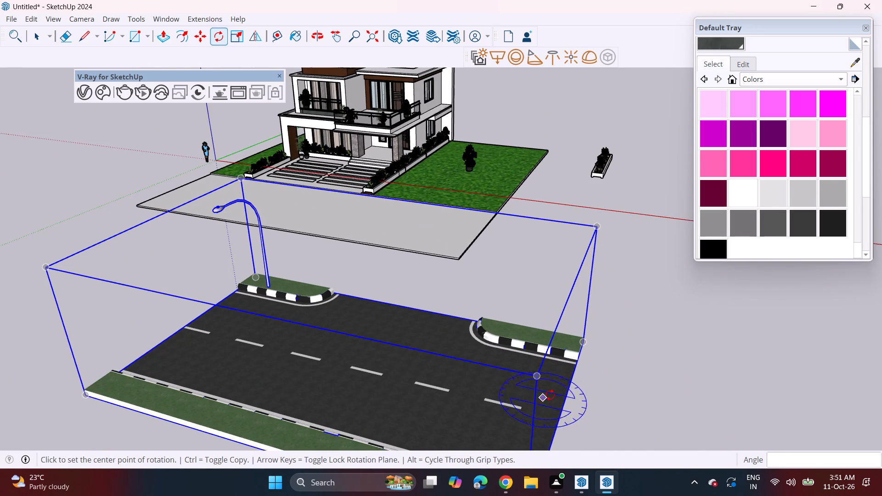
pyautogui.moveTo(579, 391); pyautogui.dragTo(539, 311, button='middle')
pyautogui.moveTo(537, 314); pyautogui.dragTo(544, 338, button='middle')
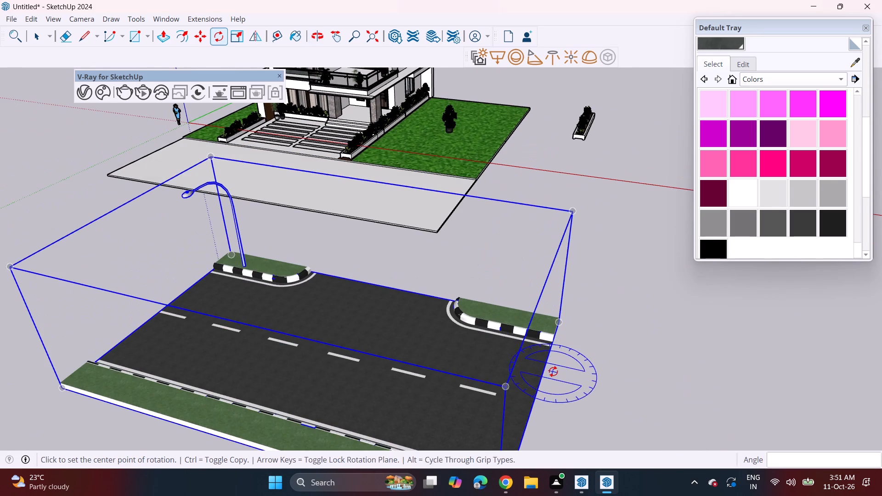
pyautogui.moveTo(553, 372); pyautogui.dragTo(522, 290, button='middle')
pyautogui.press('m')
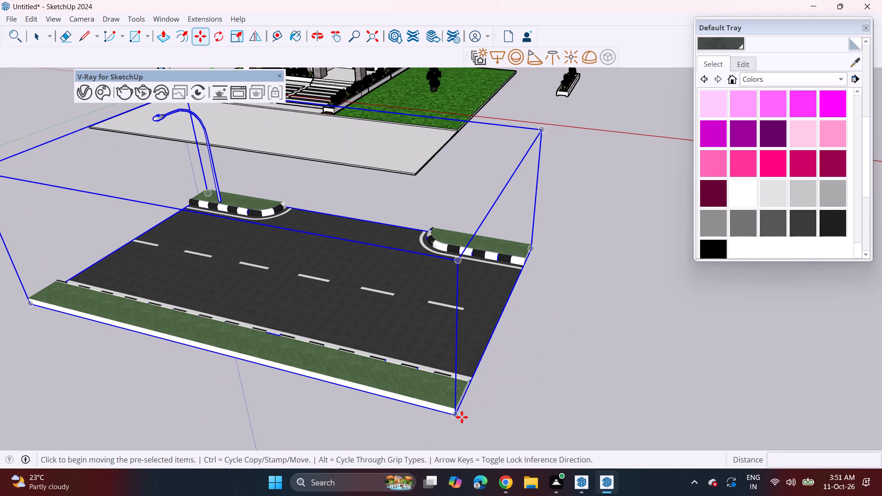
pyautogui.click(455, 417)
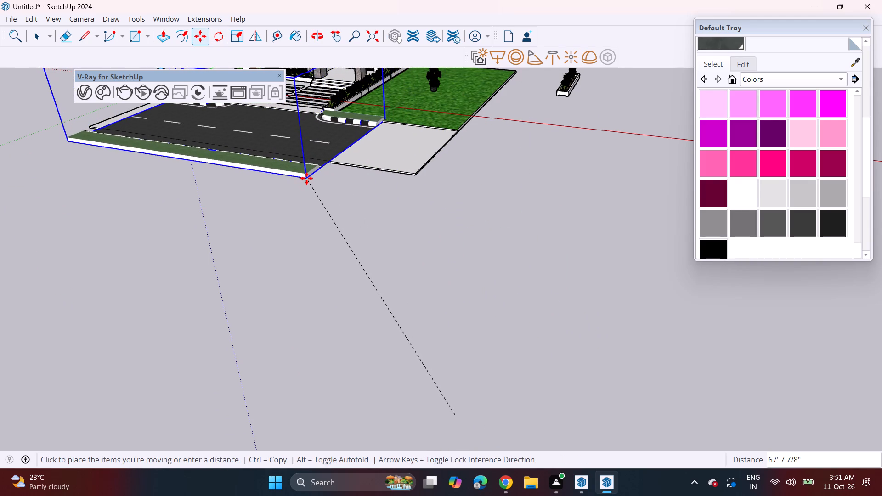
pyautogui.click(311, 183)
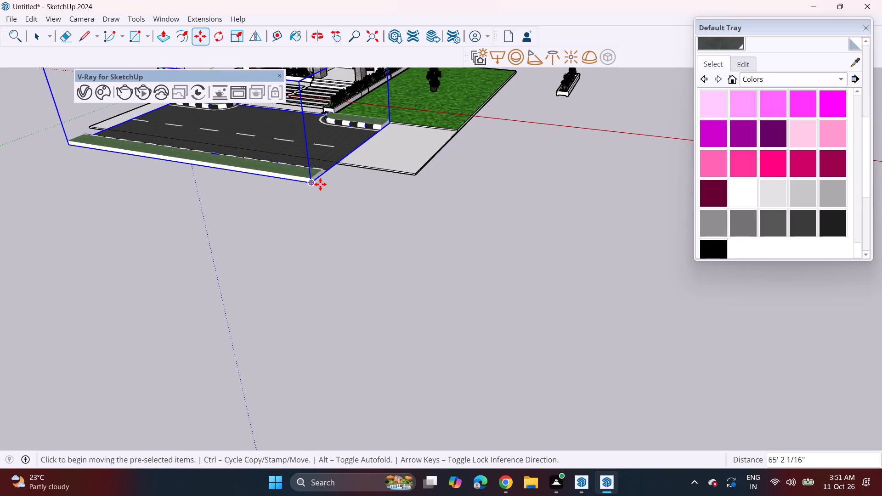
# Stretch the road model along its length to a scale of about 1.18, extending the street-lamp end.
pyautogui.keyDown('shift'); pyautogui.moveTo(320, 196); pyautogui.dragTo(401, 344, button='middle'); pyautogui.keyUp('shift')
pyautogui.moveTo(367, 326); pyautogui.dragTo(433, 269, button='middle')
pyautogui.scroll(1, 351, 246)
pyautogui.moveTo(351, 246); pyautogui.dragTo(341, 266, button='middle')
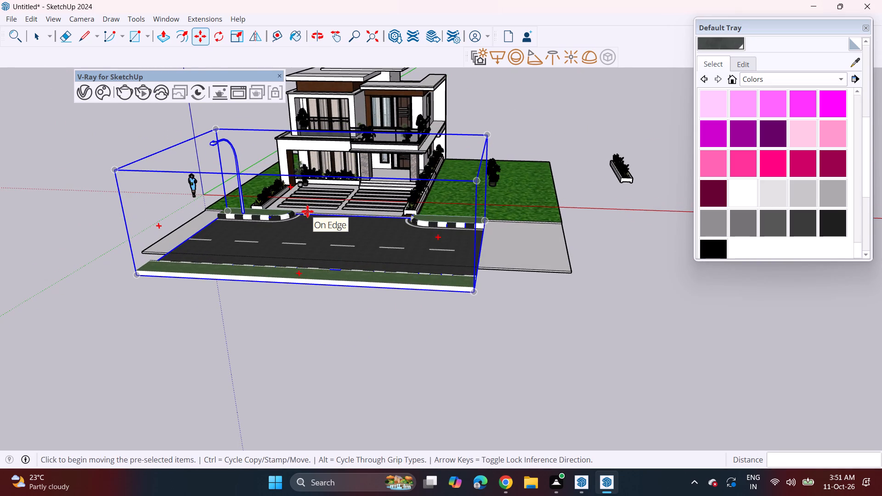
pyautogui.scroll(2, 310, 212)
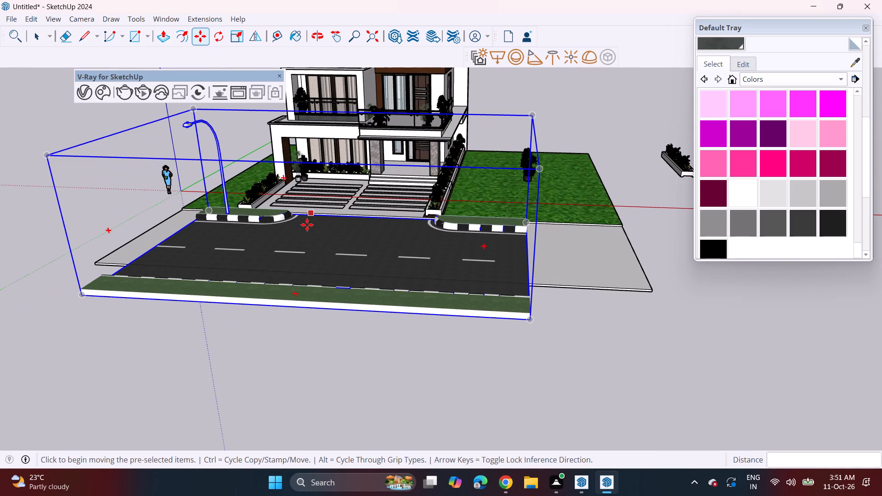
pyautogui.click(238, 39)
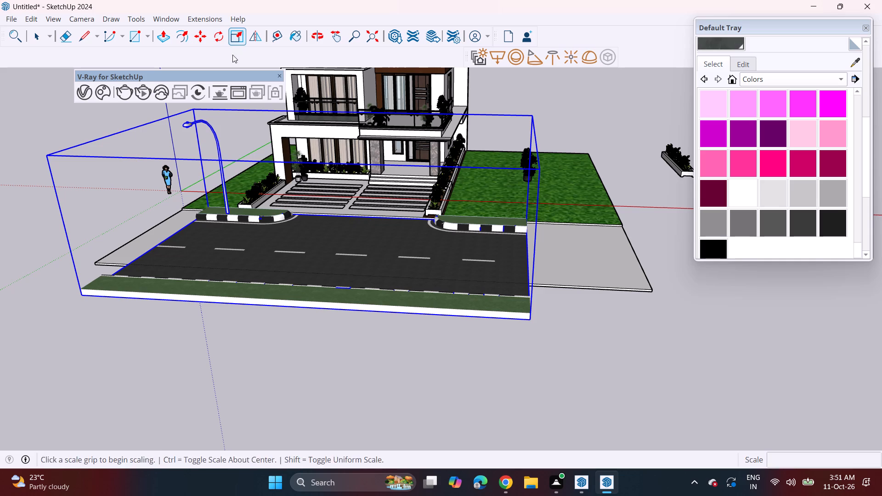
pyautogui.moveTo(206, 162); pyautogui.dragTo(400, 159, button='middle')
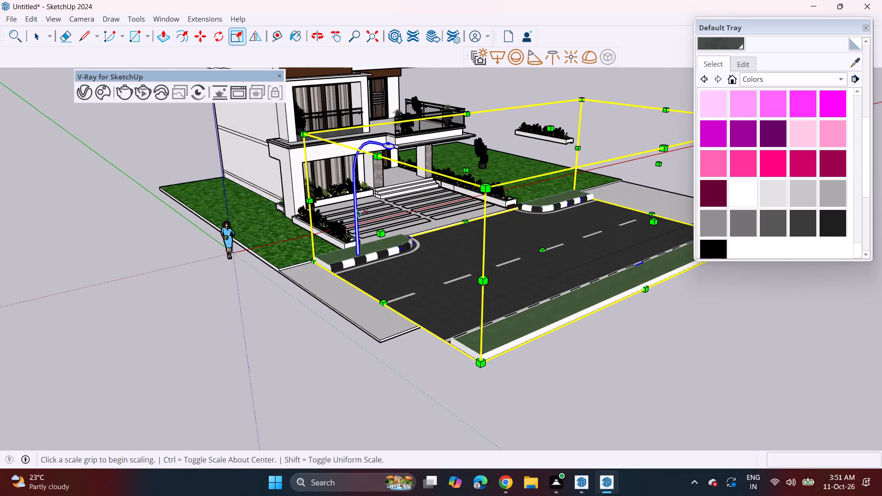
pyautogui.click(383, 235)
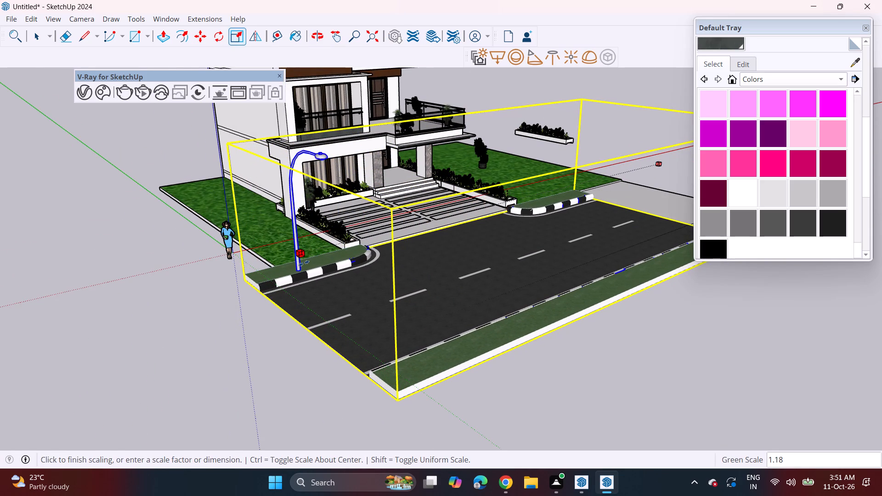
pyautogui.click(303, 264)
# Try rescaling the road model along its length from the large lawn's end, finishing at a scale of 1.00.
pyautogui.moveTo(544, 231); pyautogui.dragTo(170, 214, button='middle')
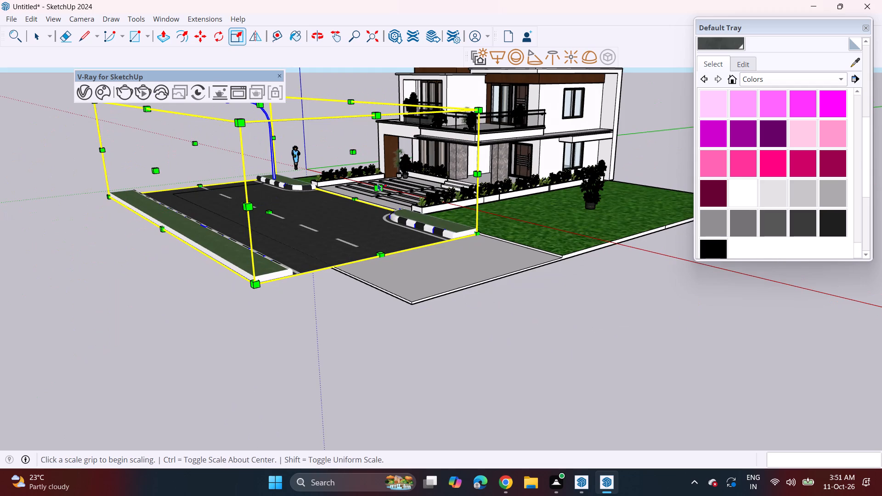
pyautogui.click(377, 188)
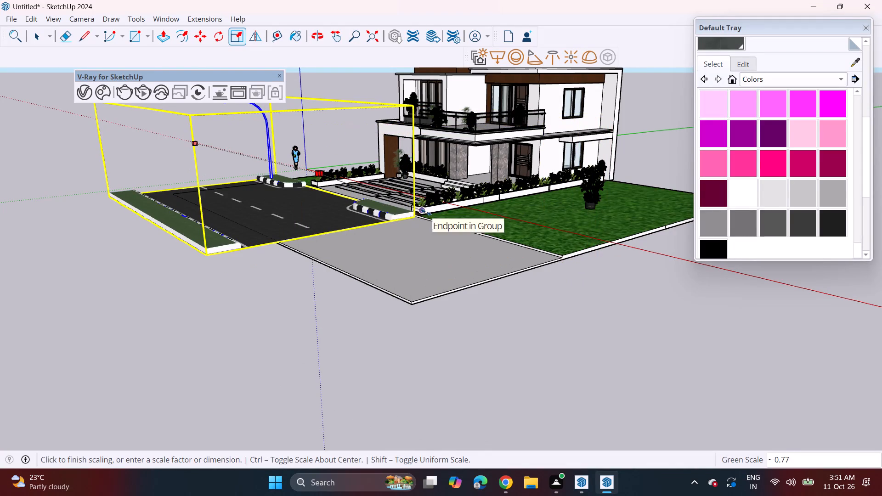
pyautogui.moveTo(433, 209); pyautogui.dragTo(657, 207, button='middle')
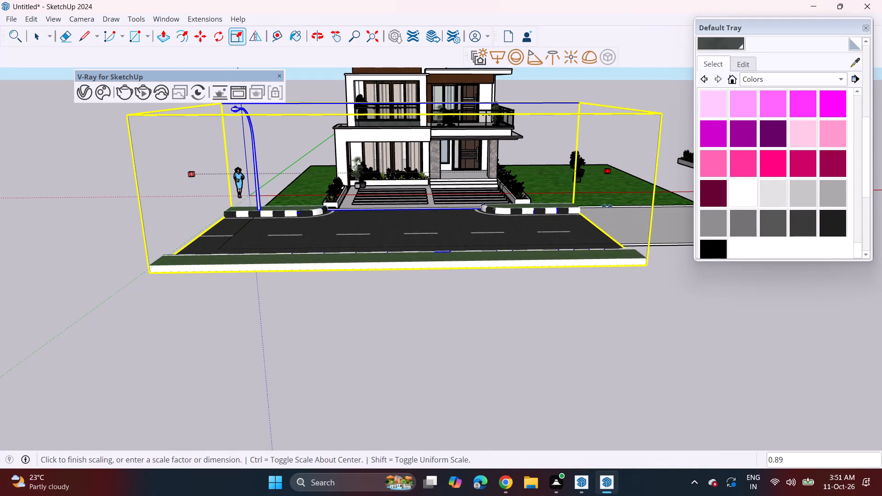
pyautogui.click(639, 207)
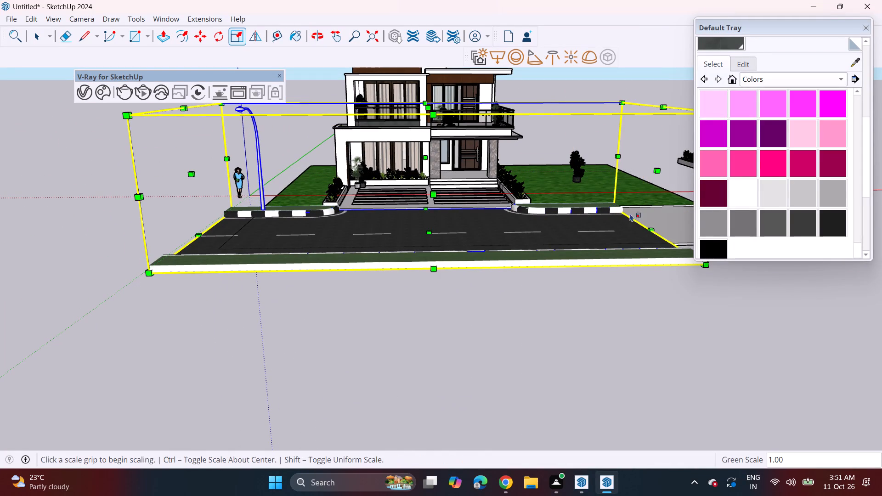
# Stretch the road model's large-lawn end along its length to a scale of about 1.02, and deselect it.
pyautogui.moveTo(505, 221); pyautogui.dragTo(292, 304, button='middle')
pyautogui.scroll(4, 434, 258)
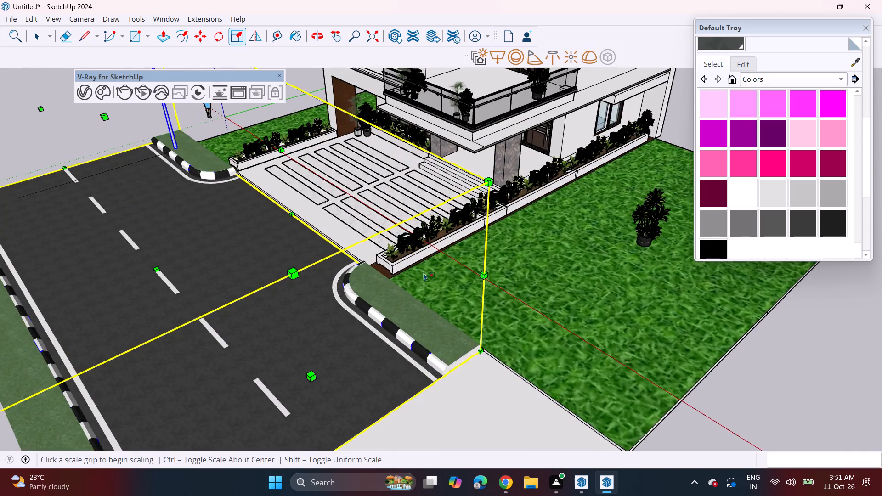
pyautogui.scroll(2, 424, 276)
pyautogui.scroll(-3, 303, 323)
pyautogui.click(278, 390)
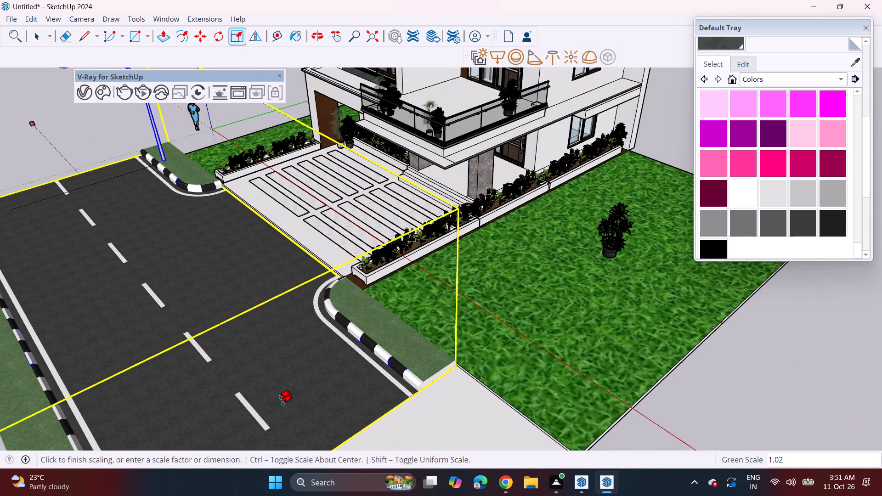
pyautogui.doubleClick(283, 405)
pyautogui.moveTo(265, 333); pyautogui.dragTo(473, 256, button='middle')
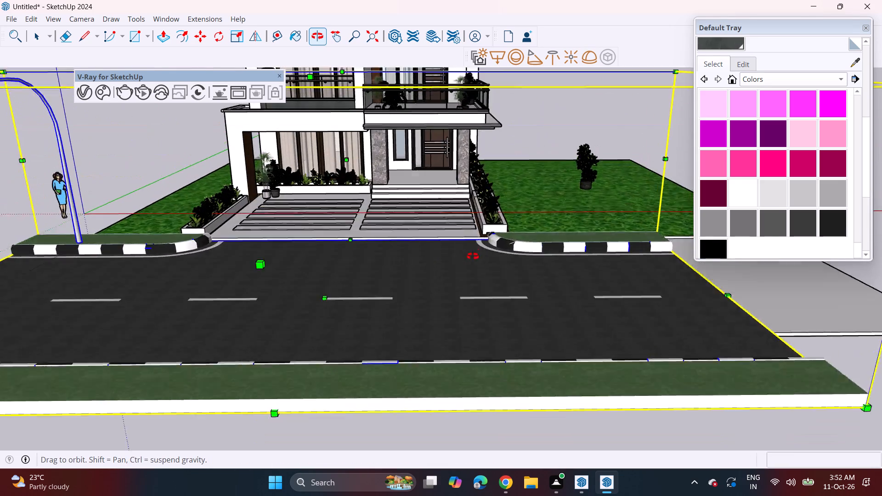
pyautogui.moveTo(473, 256); pyautogui.dragTo(416, 249, button='middle')
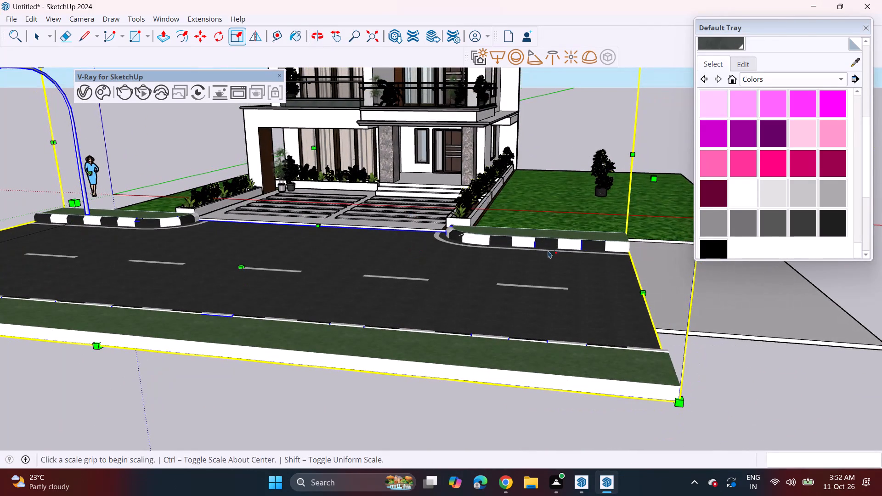
pyautogui.press('space')
pyautogui.click(591, 110)
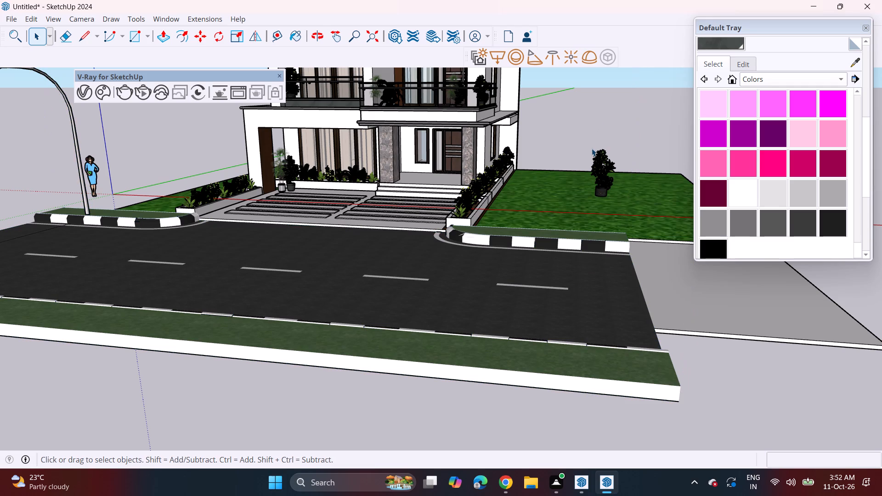
# Delete the stray potted plant on the side lawn and the spare planter box lying outside the plot.
pyautogui.moveTo(591, 148); pyautogui.dragTo(459, 229, button='middle')
pyautogui.click(475, 254)
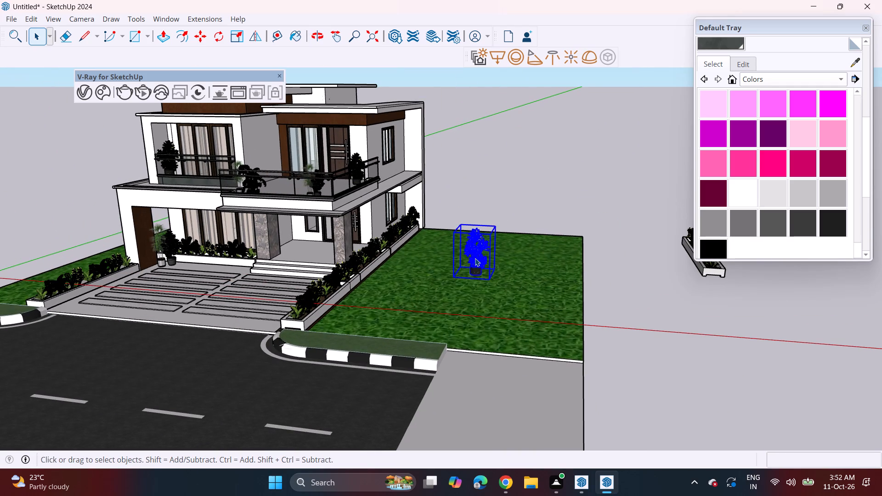
pyautogui.press('Delete')
pyautogui.click(716, 269)
pyautogui.press('Delete')
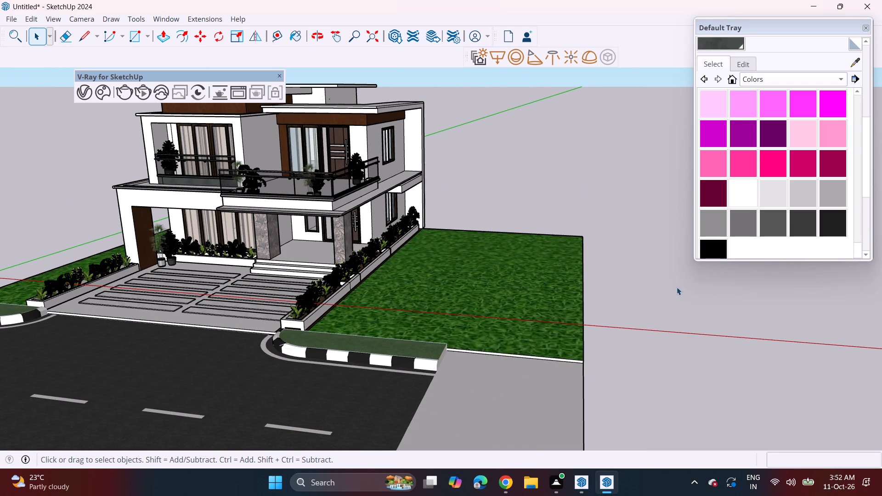
# Examine the house front, driveway, kerbs and road together from street level, close up and farther away.
pyautogui.moveTo(399, 346); pyautogui.dragTo(399, 295, button='middle')
pyautogui.moveTo(360, 295); pyautogui.dragTo(408, 325, button='middle')
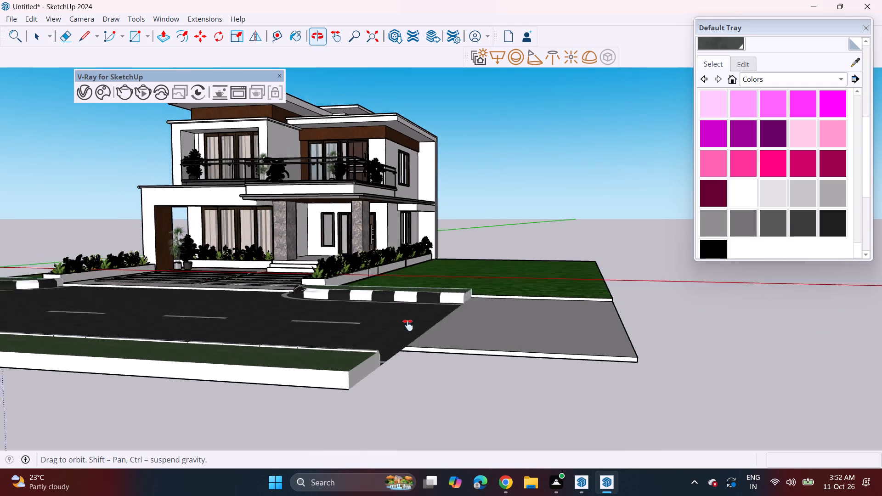
pyautogui.moveTo(408, 325); pyautogui.dragTo(510, 385, button='middle')
pyautogui.middleClick(406, 313)
pyautogui.scroll(3, 401, 309)
pyautogui.keyDown('shift'); pyautogui.moveTo(388, 302); pyautogui.dragTo(411, 317, button='middle'); pyautogui.keyUp('shift')
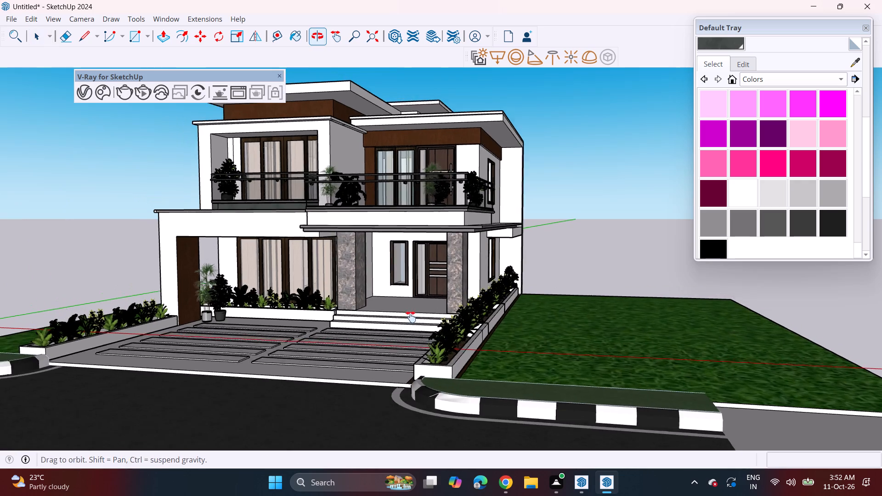
pyautogui.keyDown('shift'); pyautogui.moveTo(411, 317); pyautogui.dragTo(418, 321, button='middle'); pyautogui.keyUp('shift')
pyautogui.moveTo(429, 316); pyautogui.dragTo(387, 305, button='middle')
pyautogui.scroll(1, 383, 301)
pyautogui.scroll(-8, 382, 301)
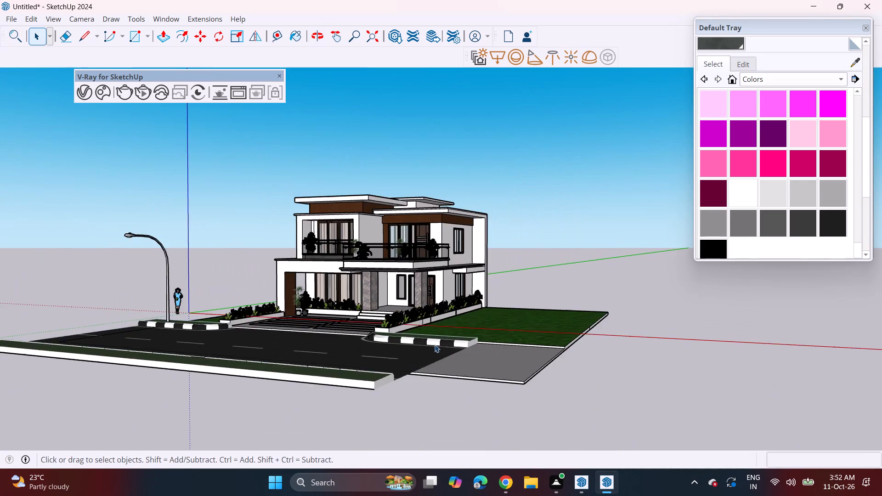
# Stretch the road model along its length from the street-lamp end to a scale of about 1.02.
pyautogui.keyDown('shift'); pyautogui.moveTo(439, 352); pyautogui.dragTo(366, 261, button='middle'); pyautogui.keyUp('shift')
pyautogui.moveTo(361, 277); pyautogui.dragTo(395, 337, button='middle')
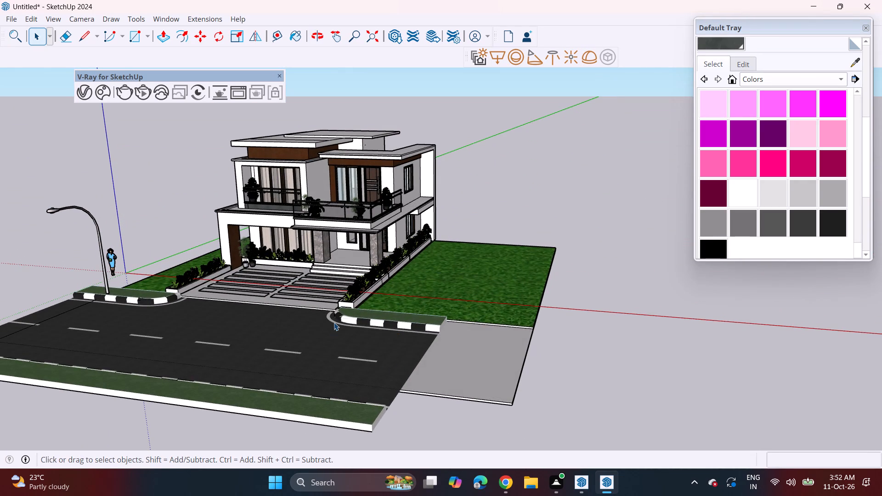
pyautogui.scroll(7, 334, 322)
pyautogui.scroll(-3, 321, 315)
pyautogui.moveTo(208, 328); pyautogui.dragTo(216, 328, button='middle')
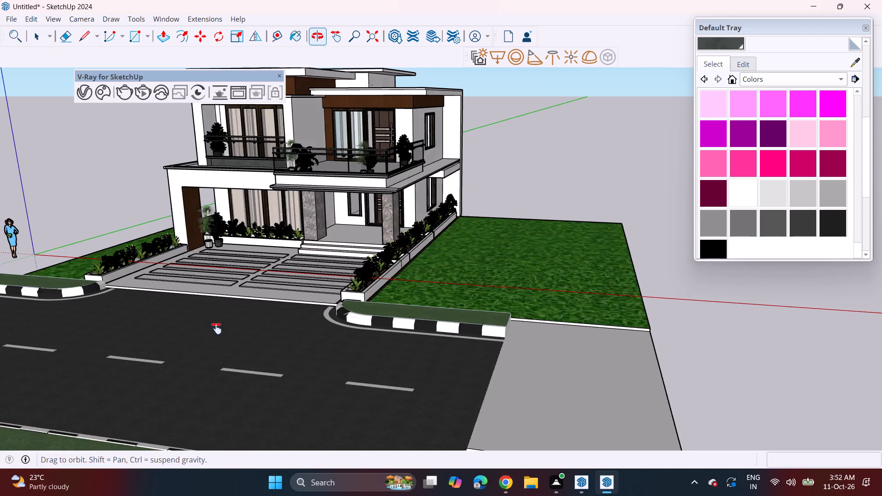
pyautogui.moveTo(216, 328); pyautogui.dragTo(421, 284, button='middle')
pyautogui.scroll(-3, 421, 282)
pyautogui.moveTo(389, 298); pyautogui.dragTo(397, 326, button='middle')
pyautogui.click(397, 358)
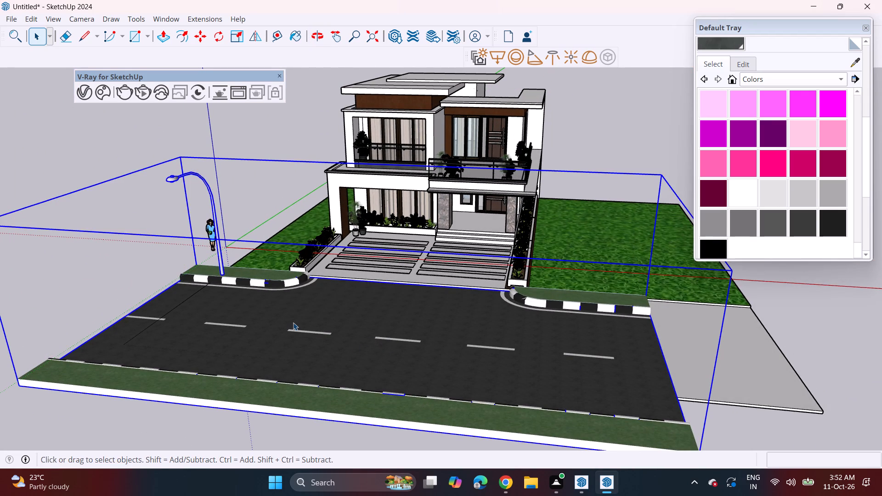
pyautogui.click(236, 40)
pyautogui.click(115, 254)
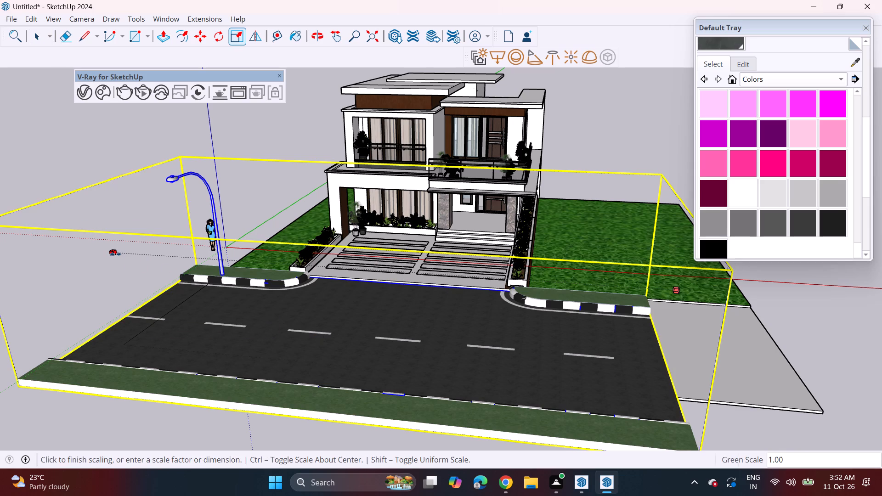
pyautogui.click(104, 249)
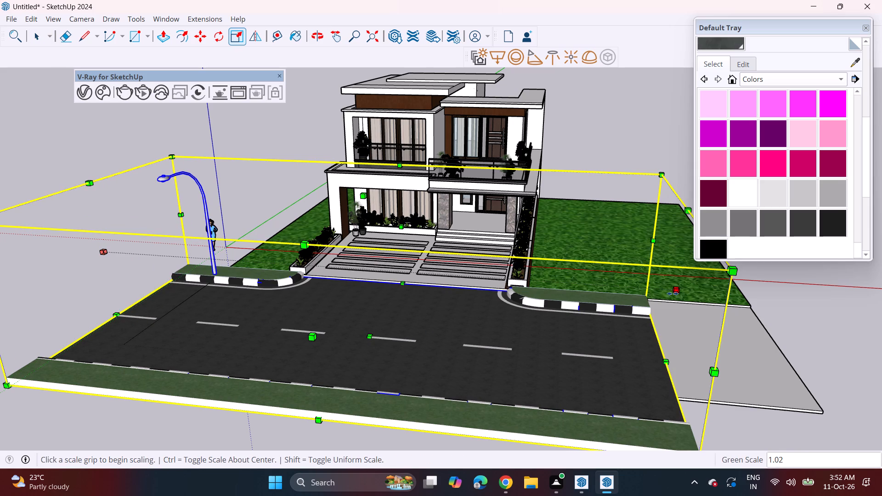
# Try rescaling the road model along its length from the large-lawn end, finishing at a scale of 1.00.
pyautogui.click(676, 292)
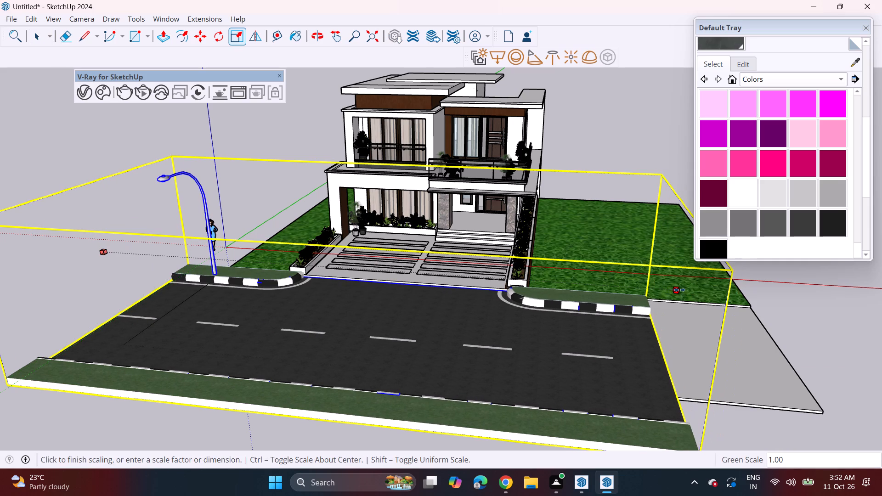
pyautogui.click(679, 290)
# Narrow the road model's width from its outer verge side to a scale of about 0.72, and deselect it.
pyautogui.scroll(7, 530, 304)
pyautogui.scroll(1, 521, 268)
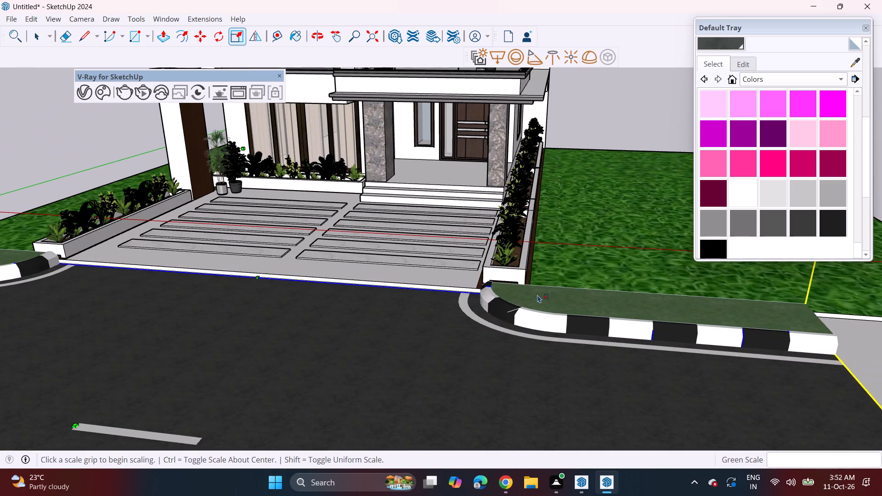
pyautogui.moveTo(509, 277); pyautogui.dragTo(271, 257, button='middle')
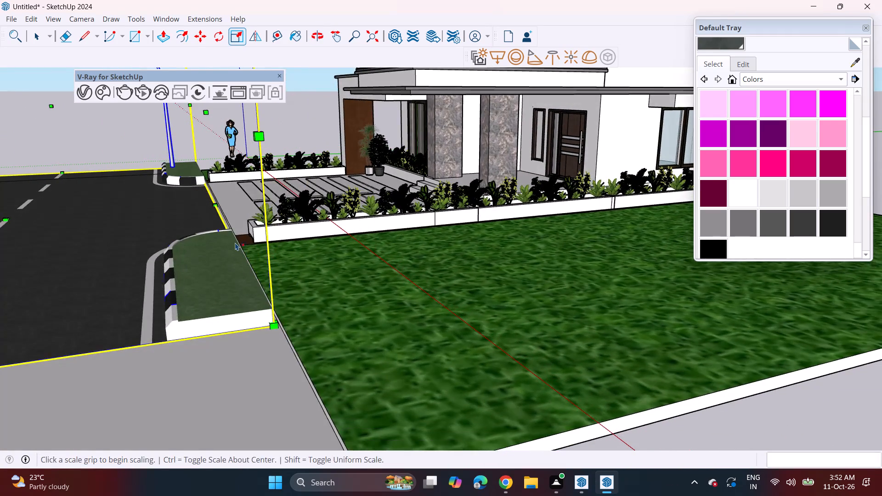
pyautogui.moveTo(235, 242); pyautogui.dragTo(327, 209, button='middle')
pyautogui.scroll(-7, 325, 209)
pyautogui.moveTo(310, 205); pyautogui.dragTo(331, 255, button='middle')
pyautogui.scroll(-3, 299, 315)
pyautogui.moveTo(267, 336); pyautogui.dragTo(286, 327, button='middle')
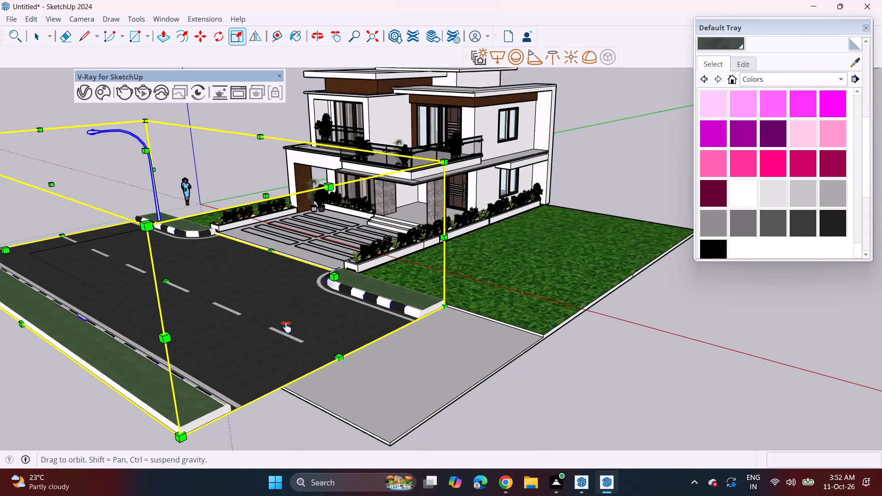
pyautogui.moveTo(286, 327); pyautogui.dragTo(316, 316, button='middle')
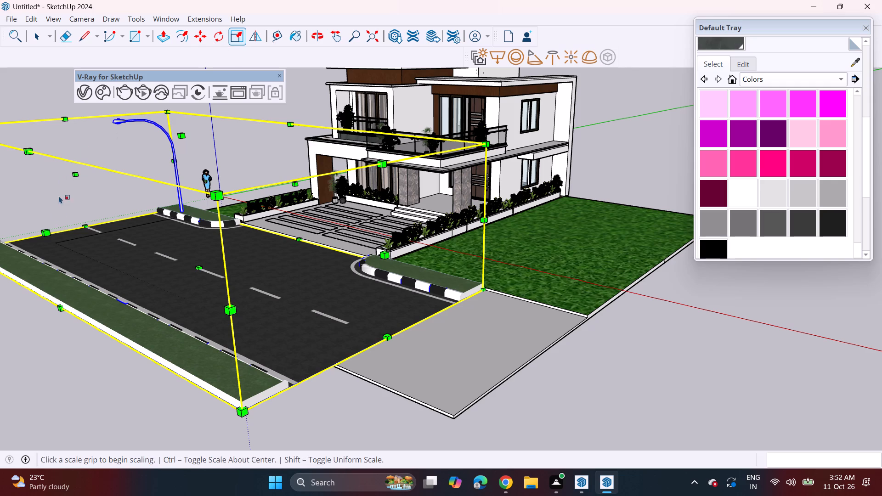
pyautogui.click(45, 232)
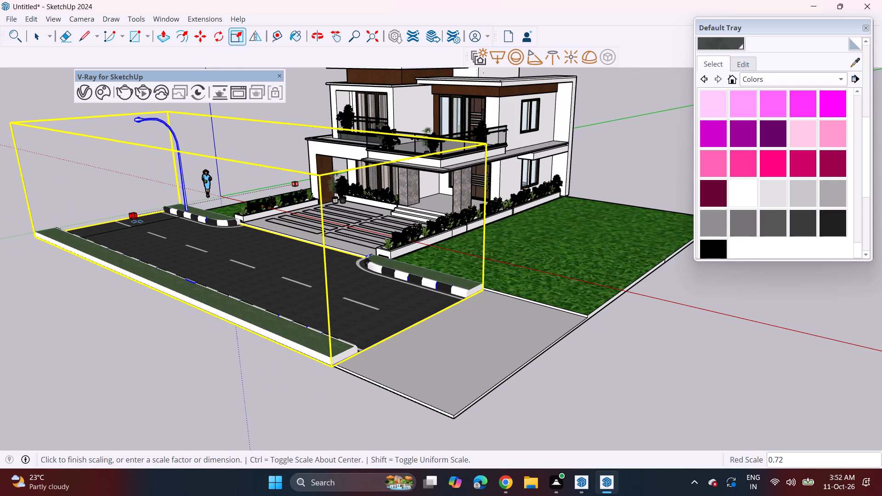
pyautogui.click(137, 221)
pyautogui.press('space')
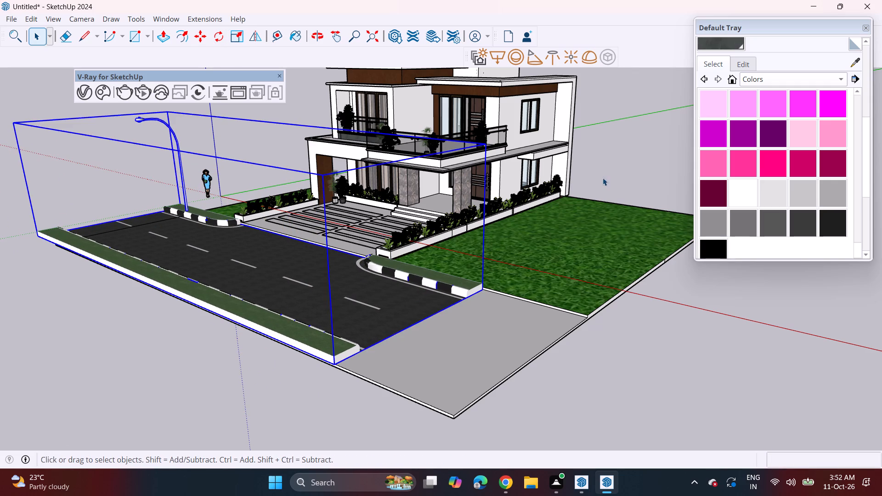
pyautogui.click(603, 178)
# Examine how the narrowed road meets the driveway, kerbs, planters and base slab, close up and from farther away.
pyautogui.moveTo(330, 244); pyautogui.dragTo(370, 224, button='middle')
pyautogui.scroll(6, 367, 224)
pyautogui.keyDown('shift'); pyautogui.moveTo(382, 200); pyautogui.dragTo(369, 276, button='middle'); pyautogui.keyUp('shift')
pyautogui.scroll(-3, 362, 244)
pyautogui.keyDown('shift'); pyautogui.moveTo(372, 250); pyautogui.dragTo(335, 209, button='middle'); pyautogui.keyUp('shift')
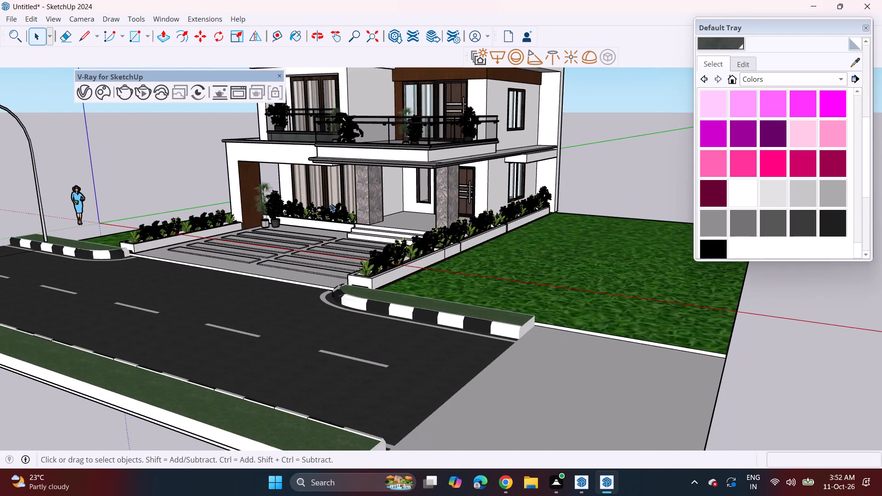
pyautogui.scroll(-4, 329, 204)
pyautogui.scroll(-2, 221, 266)
pyautogui.moveTo(226, 270); pyautogui.dragTo(239, 285, button='middle')
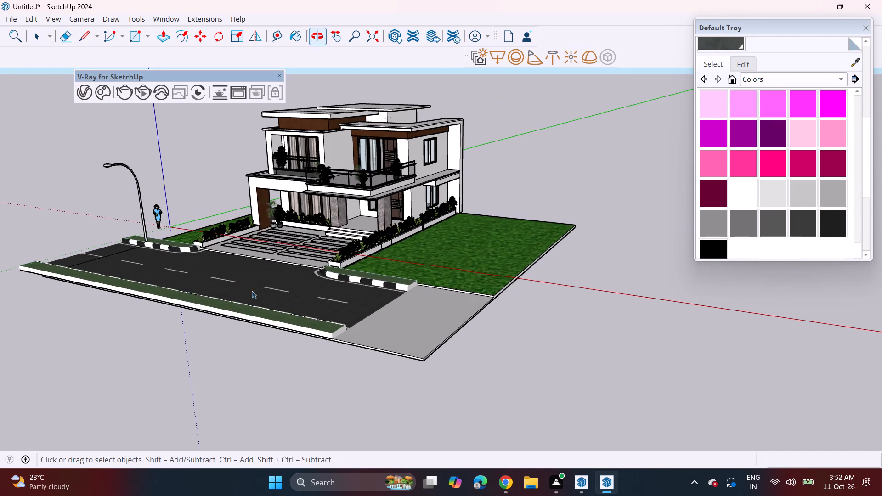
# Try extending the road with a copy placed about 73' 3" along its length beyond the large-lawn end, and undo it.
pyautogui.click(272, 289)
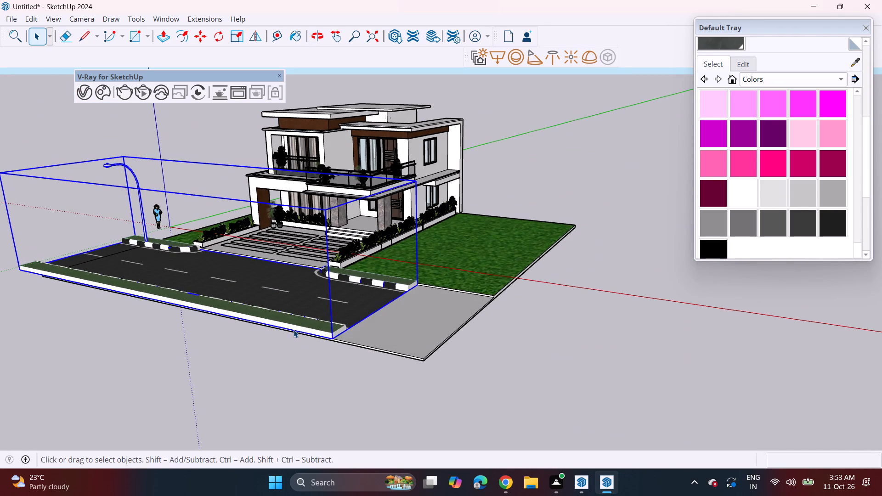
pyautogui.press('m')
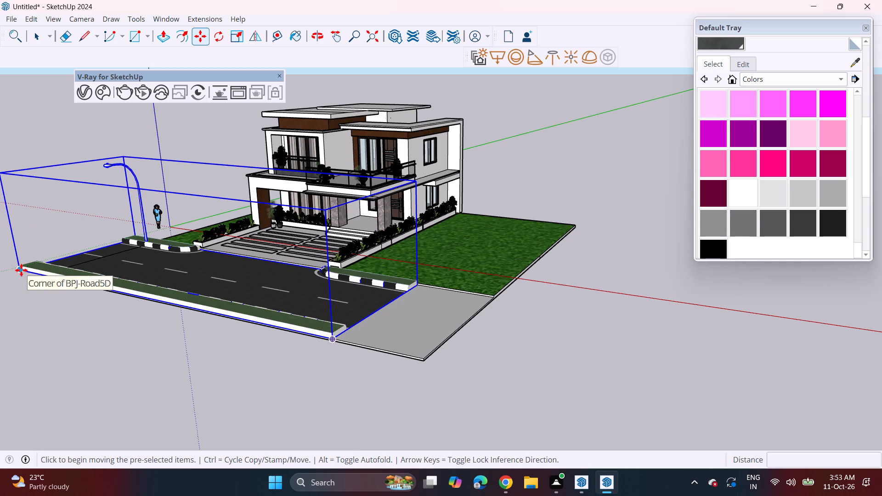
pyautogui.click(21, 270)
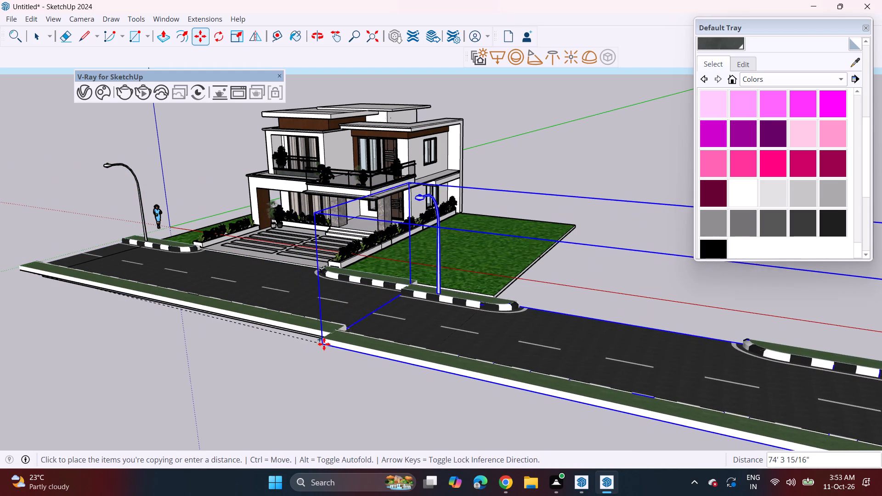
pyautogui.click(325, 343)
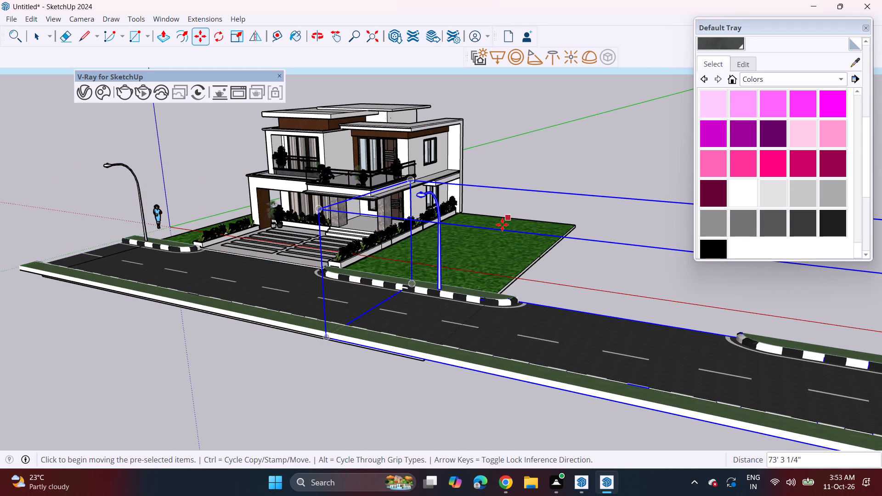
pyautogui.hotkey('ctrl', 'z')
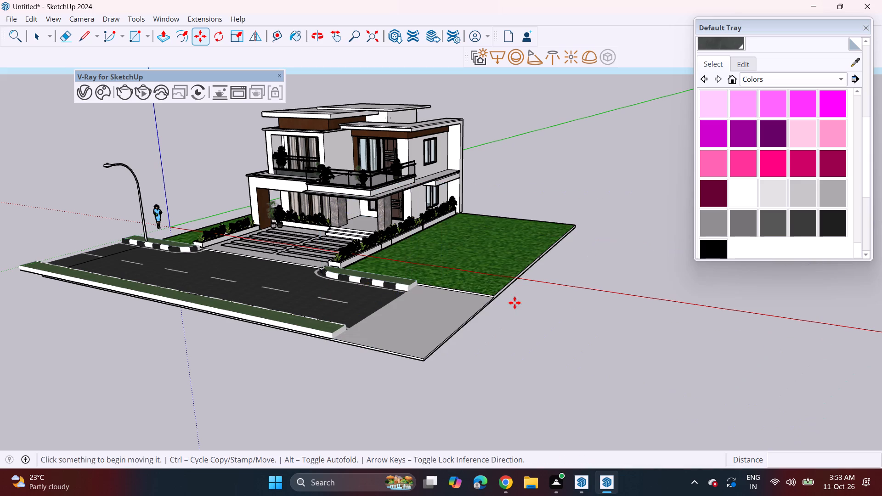
# Push the base slab's end face and the adjoining large-lawn end face inward by about 14' 9 1/2", in line with the road's end.
pyautogui.scroll(4, 466, 332)
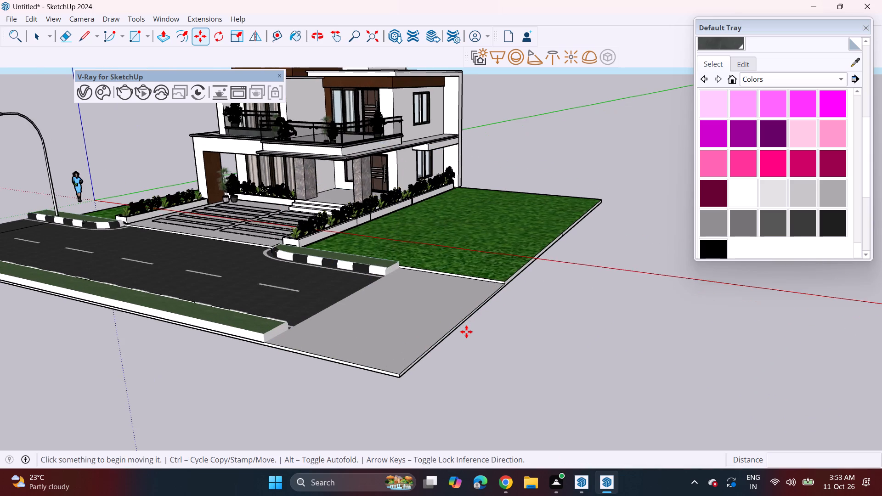
pyautogui.scroll(4, 466, 332)
pyautogui.scroll(-3, 464, 331)
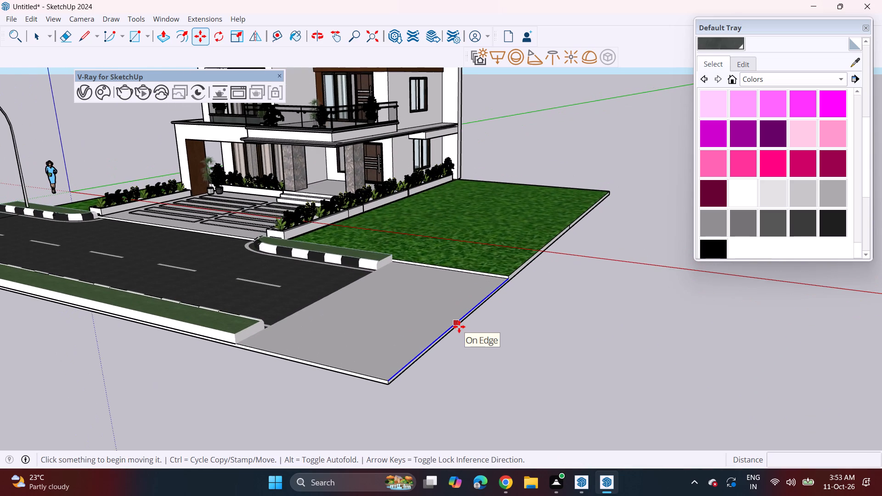
pyautogui.press('space')
pyautogui.scroll(4, 455, 335)
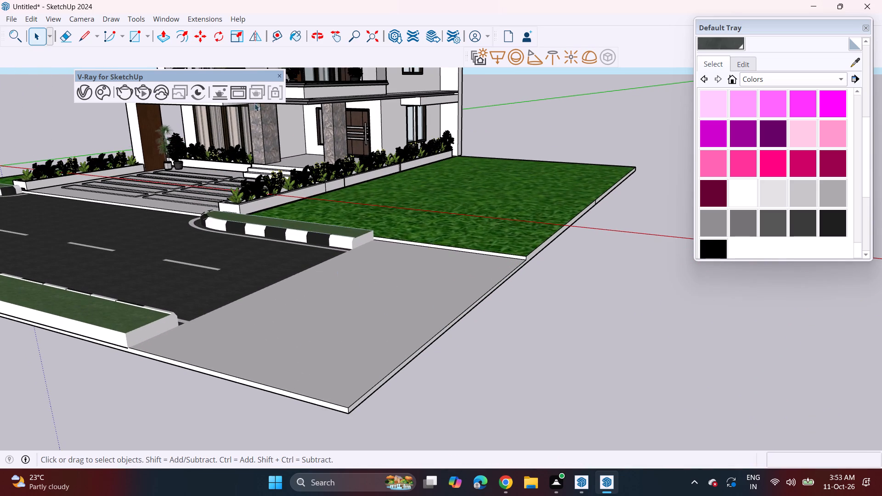
pyautogui.click(166, 39)
pyautogui.scroll(3, 541, 261)
pyautogui.click(528, 260)
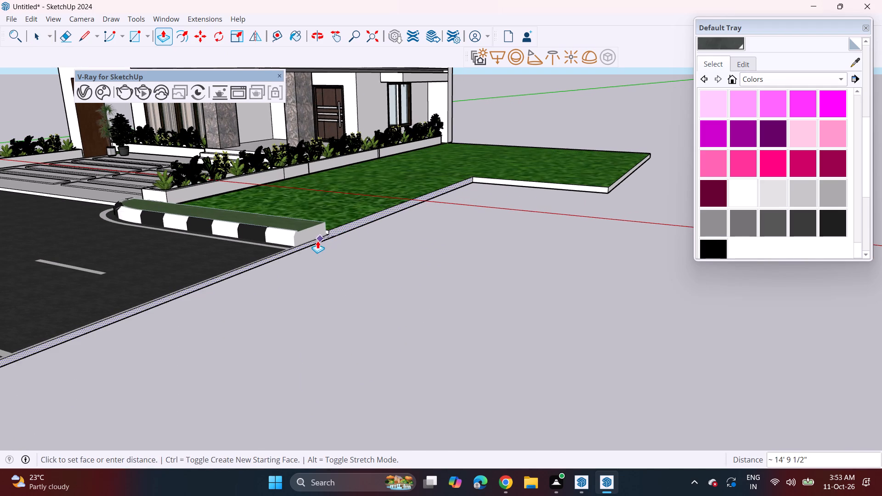
pyautogui.click(315, 241)
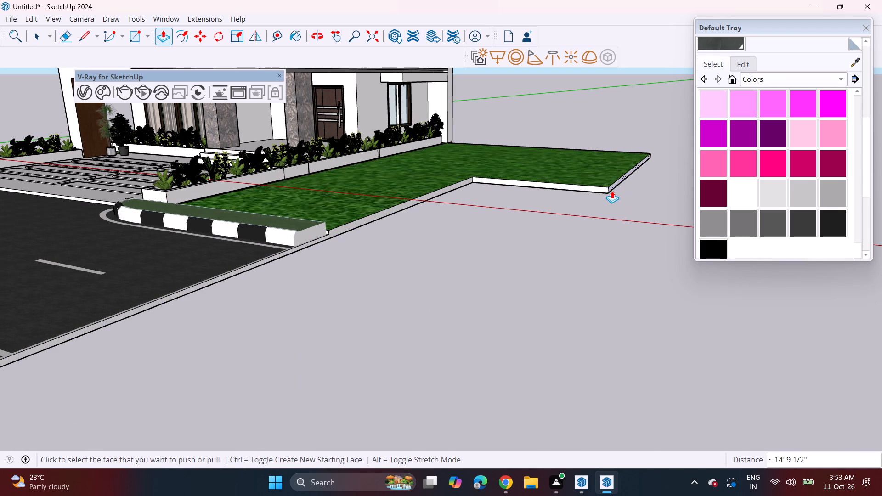
pyautogui.doubleClick(612, 191)
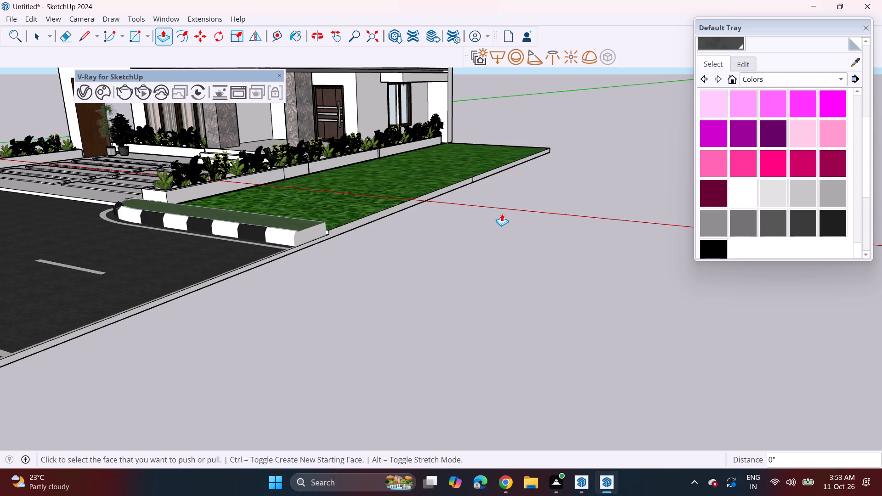
# Examine the trimmed plot, road, kerbs, lawns and house front from both sides and from street level.
pyautogui.scroll(-2, 304, 32)
pyautogui.scroll(-4, 323, 180)
pyautogui.keyDown('shift'); pyautogui.moveTo(243, 225); pyautogui.dragTo(431, 269, button='middle'); pyautogui.keyUp('shift')
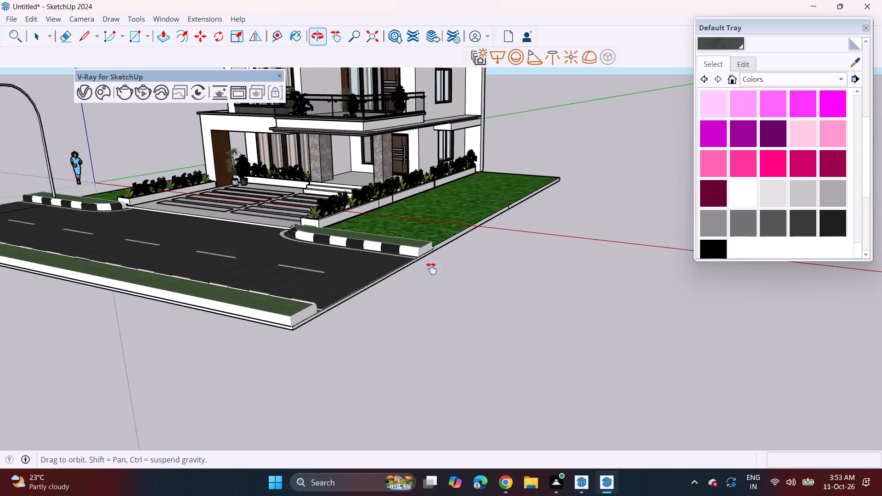
pyautogui.keyDown('shift'); pyautogui.moveTo(431, 269); pyautogui.dragTo(467, 269, button='middle'); pyautogui.keyUp('shift')
pyautogui.moveTo(416, 256); pyautogui.dragTo(463, 268, button='middle')
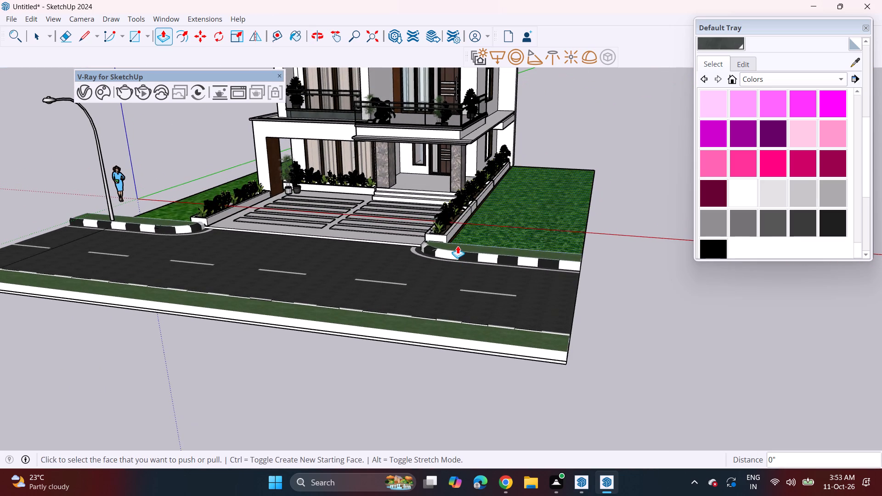
pyautogui.moveTo(466, 243); pyautogui.dragTo(663, 233, button='middle')
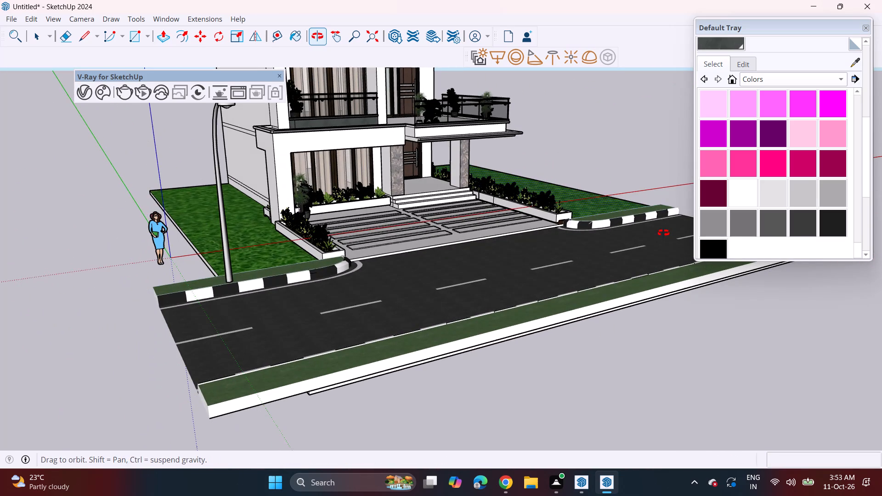
pyautogui.moveTo(663, 233); pyautogui.dragTo(662, 233, button='middle')
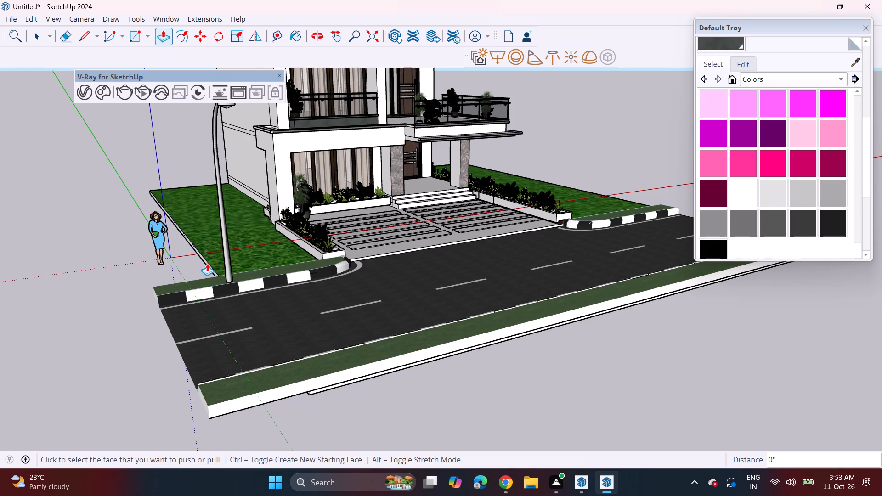
pyautogui.moveTo(207, 264); pyautogui.dragTo(80, 283, button='middle')
pyautogui.scroll(-2, 373, 250)
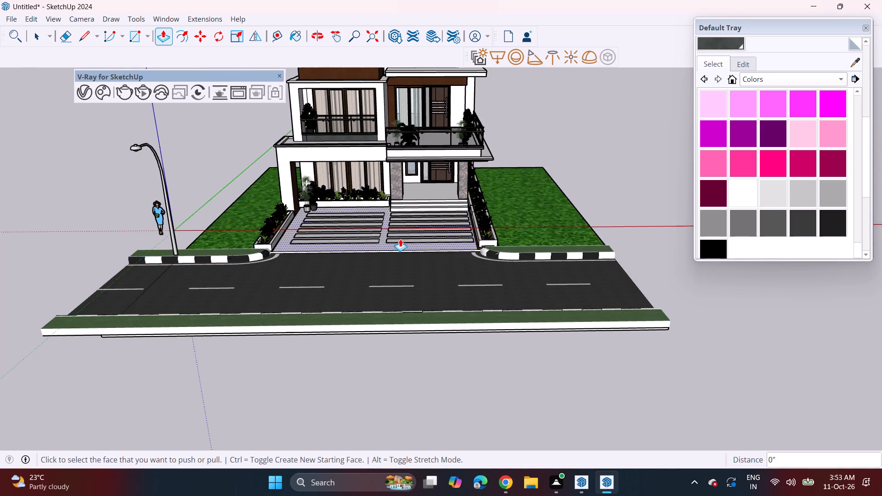
pyautogui.moveTo(400, 239); pyautogui.dragTo(241, 183, button='middle')
pyautogui.keyDown('shift'); pyautogui.moveTo(446, 211); pyautogui.dragTo(445, 311, button='middle'); pyautogui.keyUp('shift')
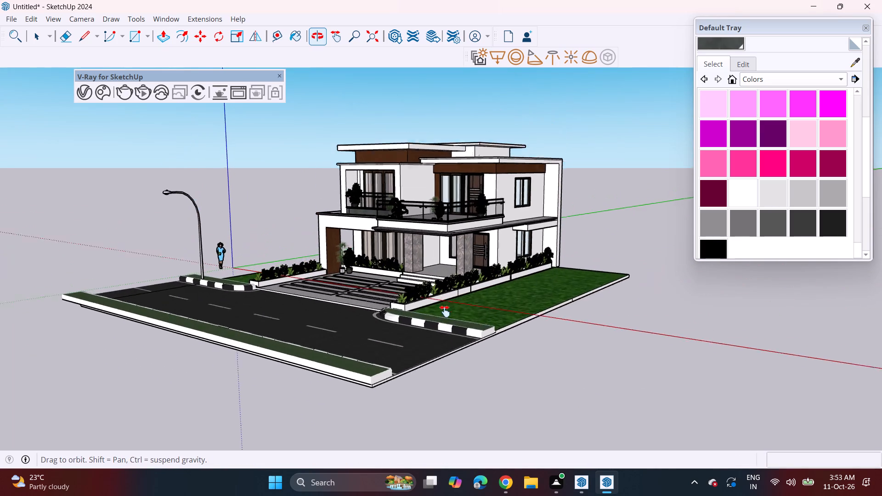
pyautogui.keyDown('shift'); pyautogui.moveTo(445, 311); pyautogui.dragTo(441, 319, button='middle'); pyautogui.keyUp('shift')
pyautogui.moveTo(428, 319); pyautogui.dragTo(438, 299, button='middle')
pyautogui.scroll(3, 437, 292)
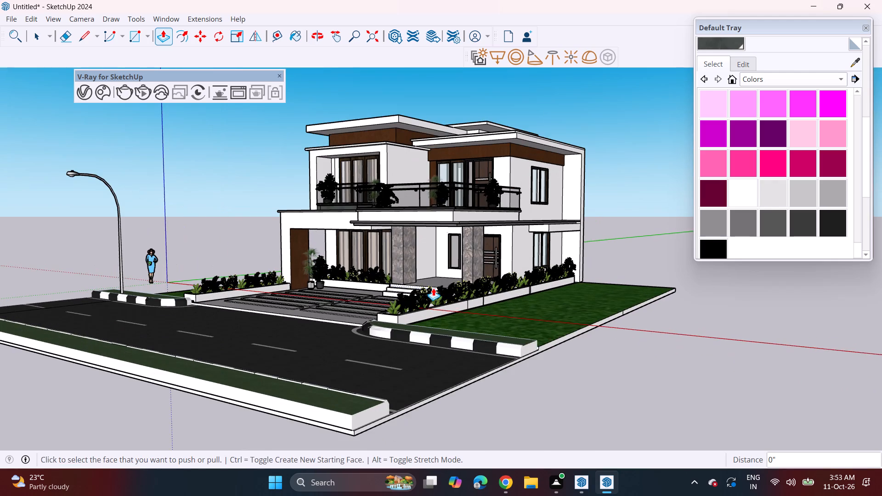
pyautogui.scroll(1, 433, 288)
pyautogui.keyDown('shift'); pyautogui.moveTo(430, 289); pyautogui.dragTo(450, 302, button='middle'); pyautogui.keyUp('shift')
pyautogui.scroll(-4, 448, 301)
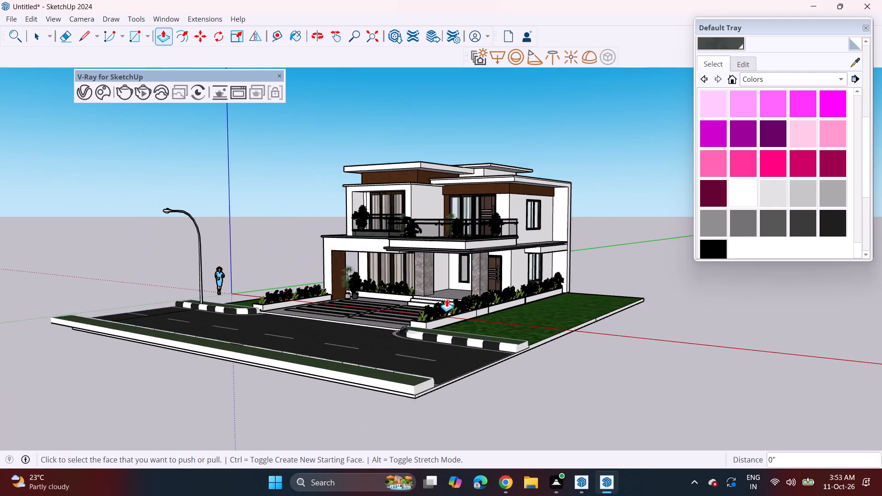
pyautogui.scroll(-6, 447, 299)
pyautogui.moveTo(421, 310); pyautogui.dragTo(430, 301, button='middle')
pyautogui.scroll(4, 441, 273)
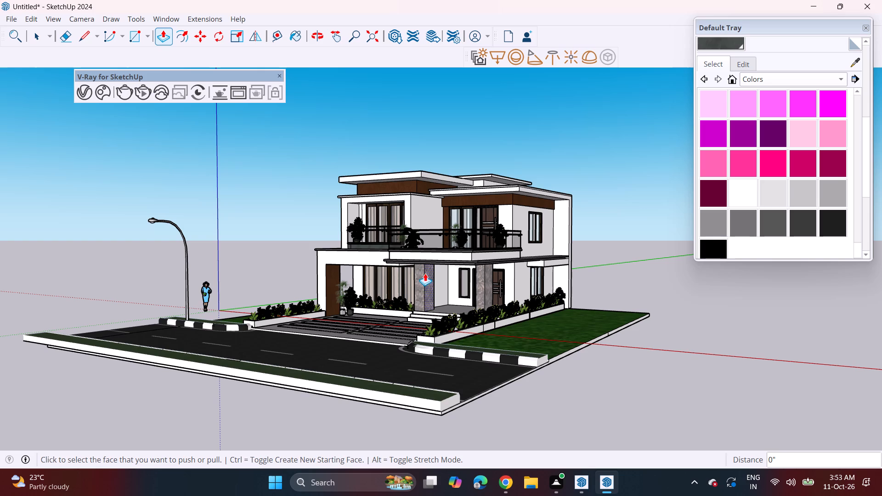
# Paint the upper-floor front room's walls, the highest front roof slab's edges and the rear roof block's walls white.
pyautogui.click(745, 194)
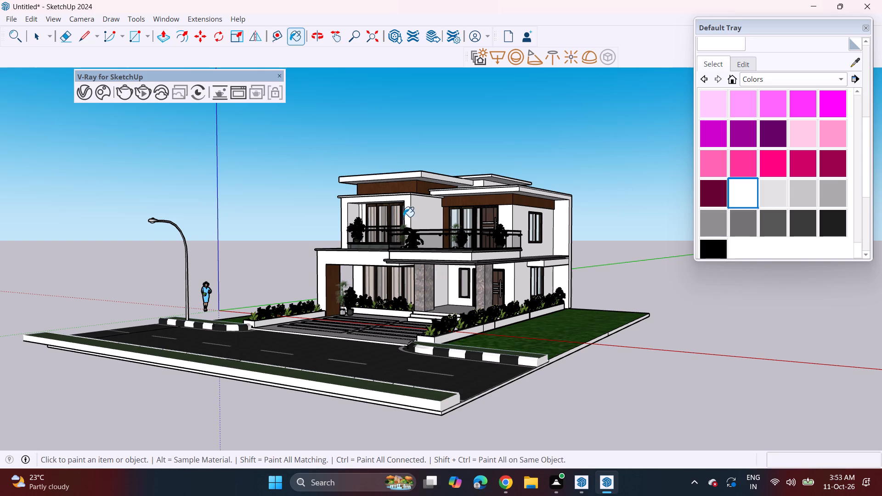
pyautogui.click(407, 213)
pyautogui.click(418, 212)
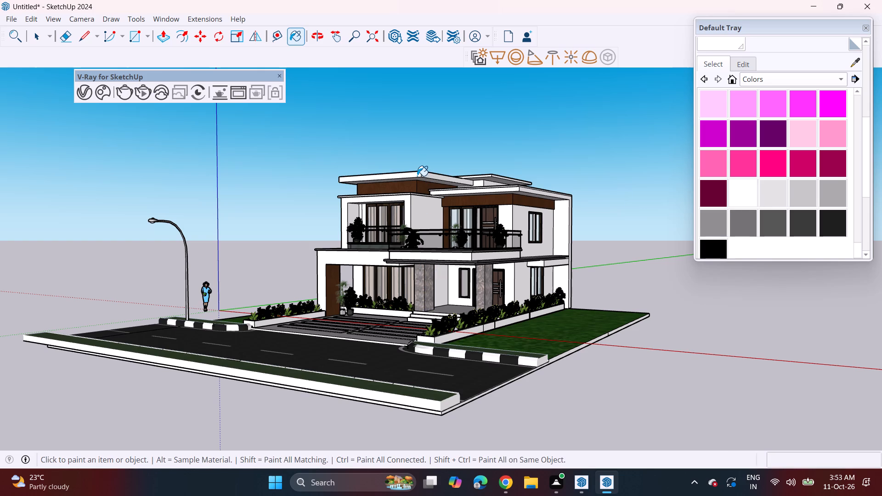
pyautogui.scroll(4, 416, 176)
pyautogui.click(414, 173)
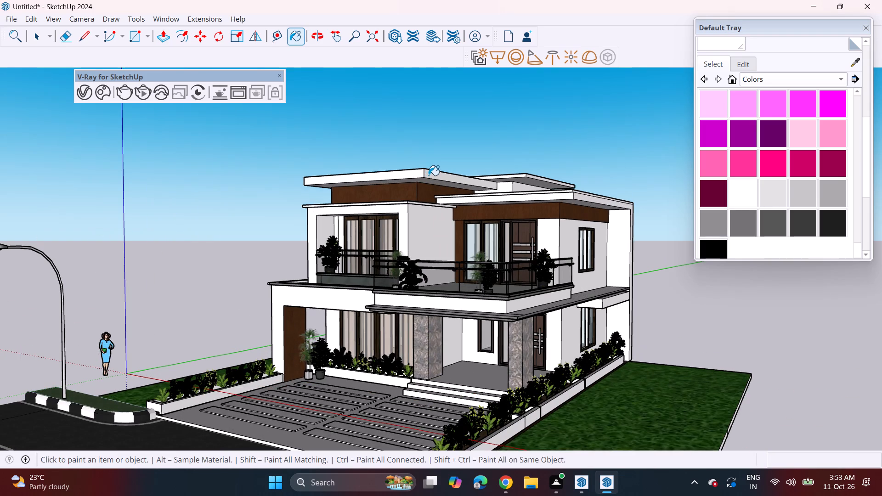
pyautogui.click(429, 175)
pyautogui.click(506, 187)
pyautogui.click(517, 189)
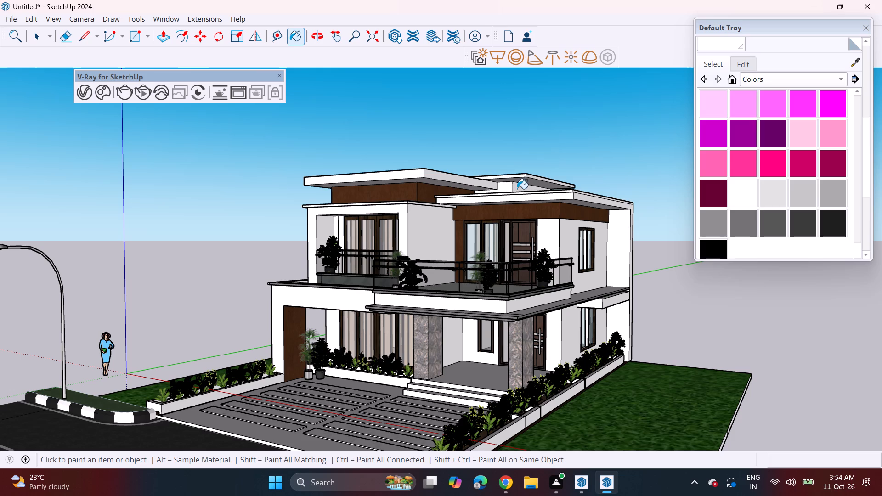
# Paint the front and side edges of the rear raised roof slab dark grey from the Colors collection.
pyautogui.scroll(2, 773, 217)
pyautogui.scroll(-3, 780, 197)
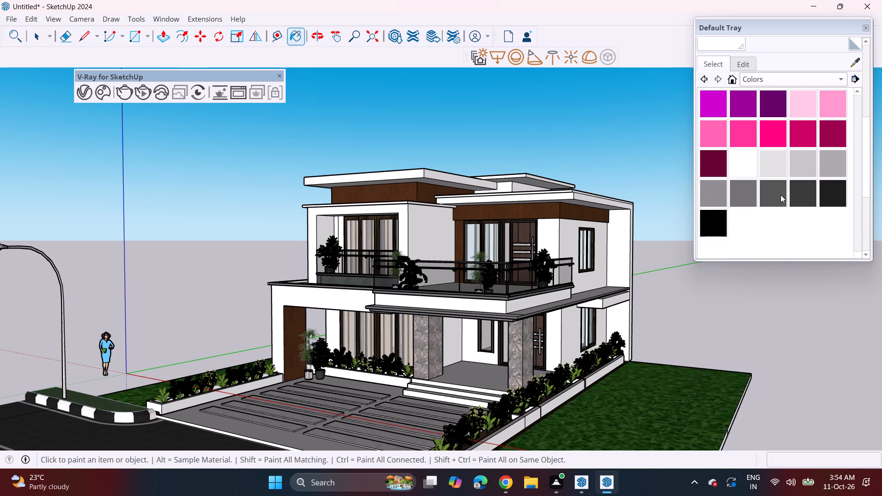
pyautogui.click(780, 195)
pyautogui.scroll(3, 494, 202)
pyautogui.scroll(4, 502, 150)
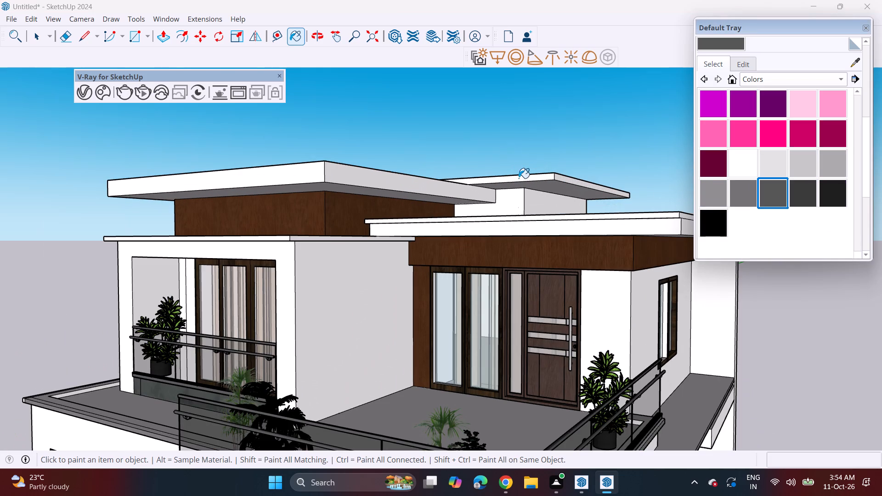
pyautogui.click(519, 178)
pyautogui.click(558, 178)
# Paint the thin top bands of the roof over the balcony door and of the front room's roof the same dark grey.
pyautogui.scroll(-3, 533, 202)
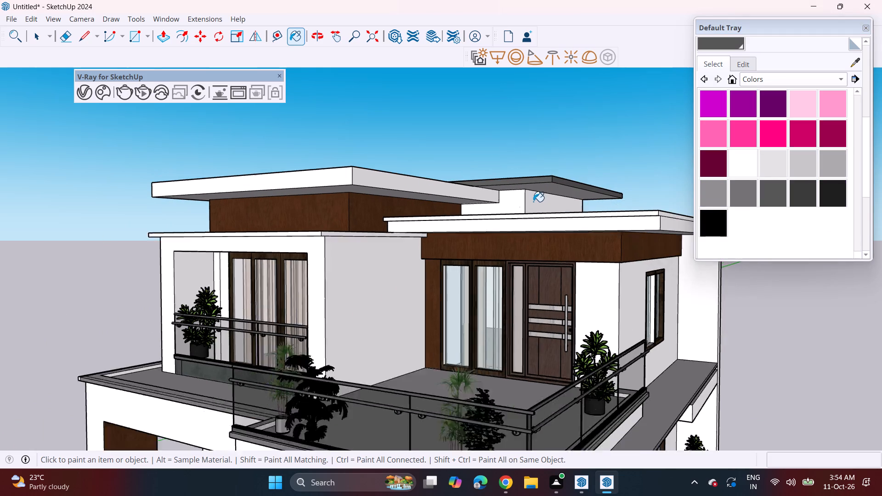
pyautogui.scroll(-2, 529, 203)
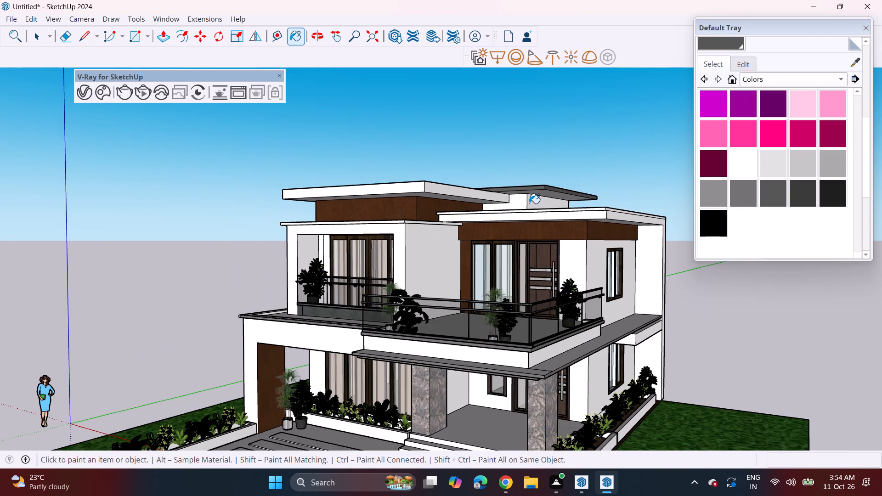
pyautogui.scroll(7, 533, 212)
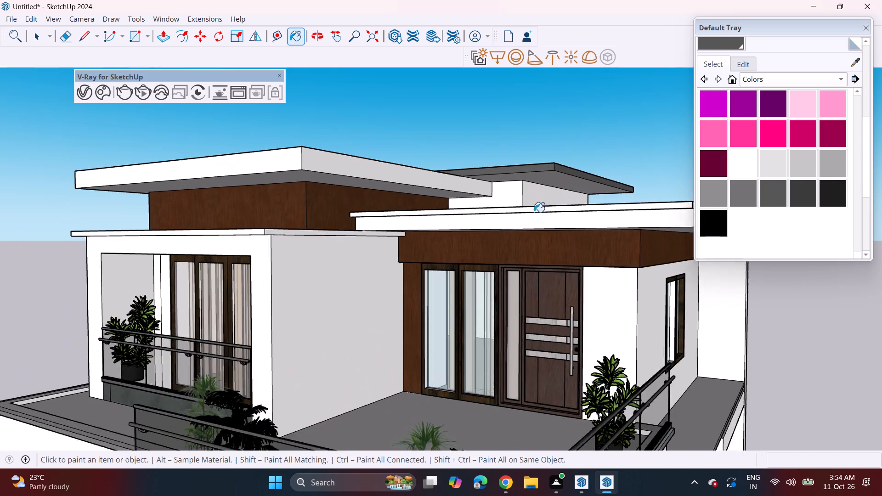
pyautogui.scroll(4, 534, 212)
pyautogui.click(533, 208)
pyautogui.scroll(-9, 533, 208)
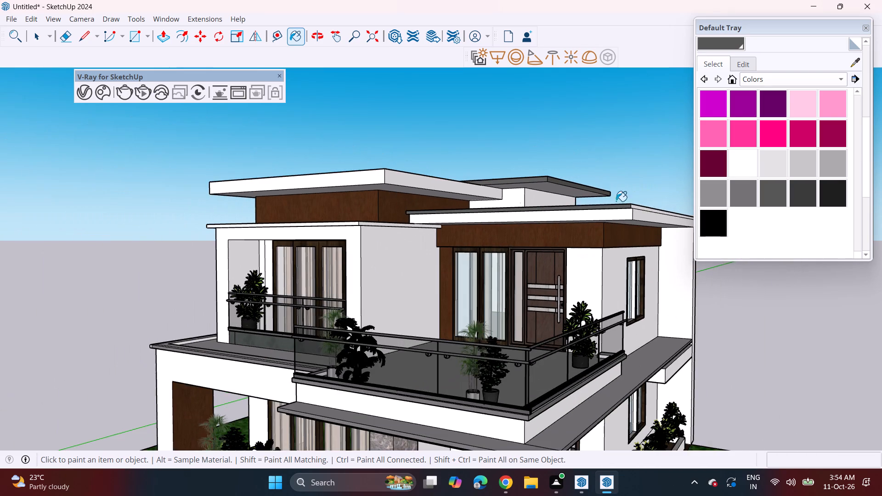
pyautogui.scroll(4, 630, 197)
pyautogui.click(652, 218)
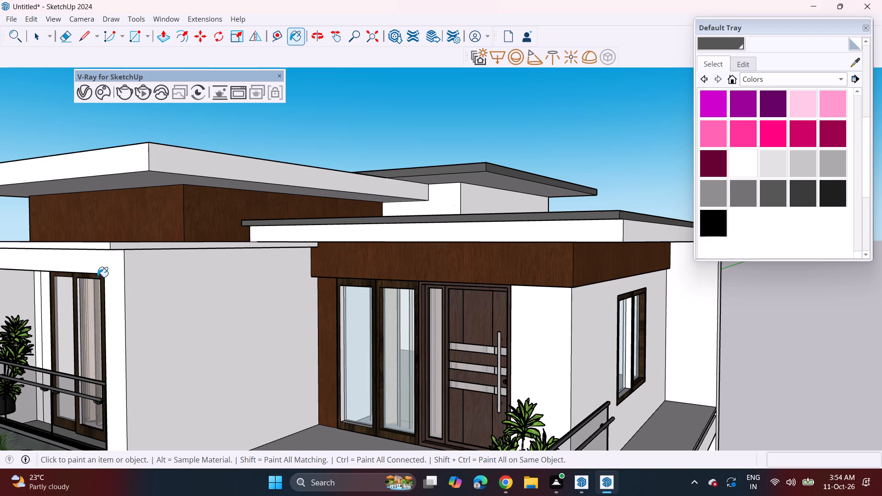
pyautogui.click(130, 248)
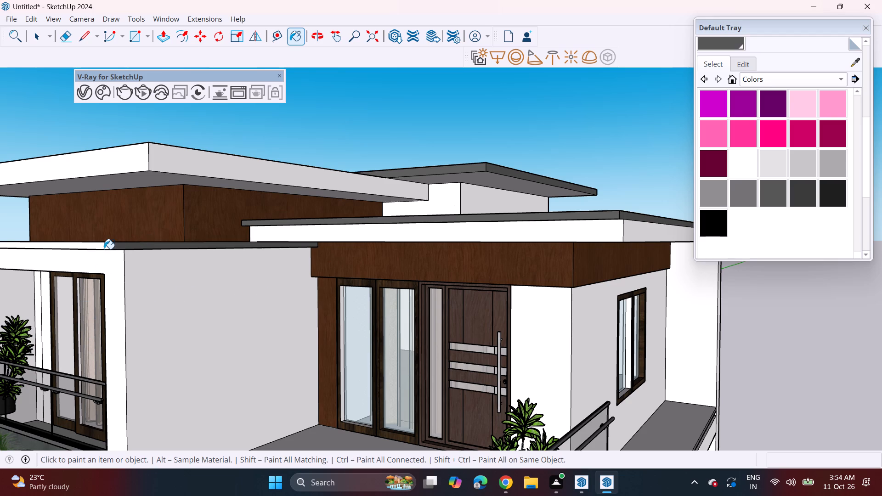
pyautogui.click(102, 246)
# Examine the recoloured roof edges, house front and plot close up and from street distance.
pyautogui.scroll(-4, 81, 289)
pyautogui.keyDown('shift'); pyautogui.moveTo(89, 295); pyautogui.dragTo(240, 219, button='middle'); pyautogui.keyUp('shift')
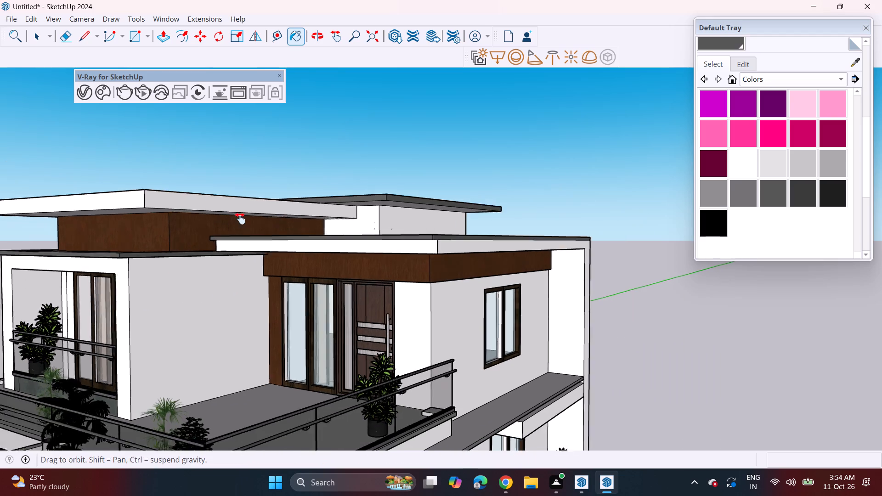
pyautogui.keyDown('shift'); pyautogui.moveTo(240, 219); pyautogui.dragTo(290, 176, button='middle'); pyautogui.keyUp('shift')
pyautogui.scroll(-2, 257, 234)
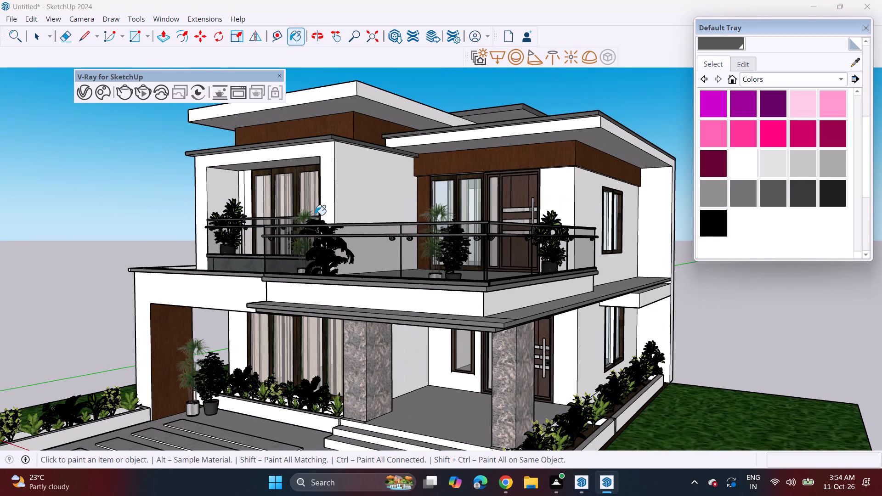
pyautogui.keyDown('shift'); pyautogui.moveTo(315, 215); pyautogui.dragTo(283, 224, button='middle'); pyautogui.keyUp('shift')
pyautogui.scroll(-4, 282, 225)
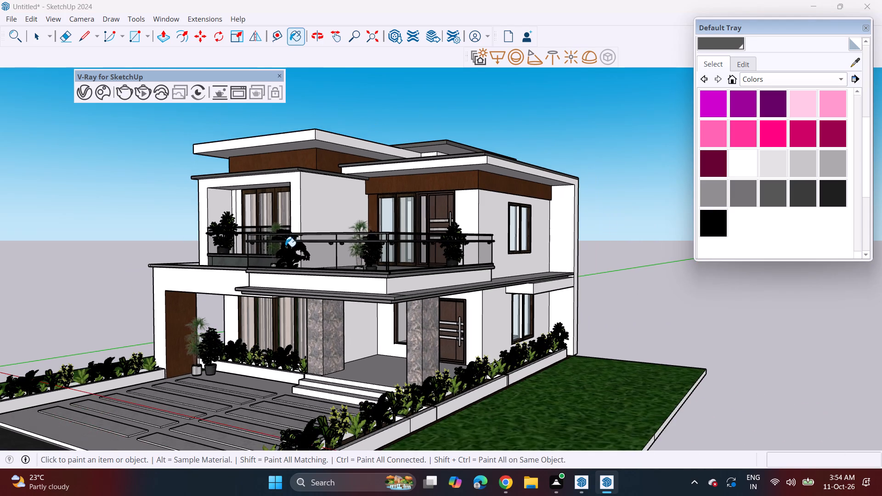
pyautogui.keyDown('shift'); pyautogui.moveTo(284, 256); pyautogui.dragTo(318, 237, button='middle'); pyautogui.keyUp('shift')
pyautogui.scroll(-1, 319, 237)
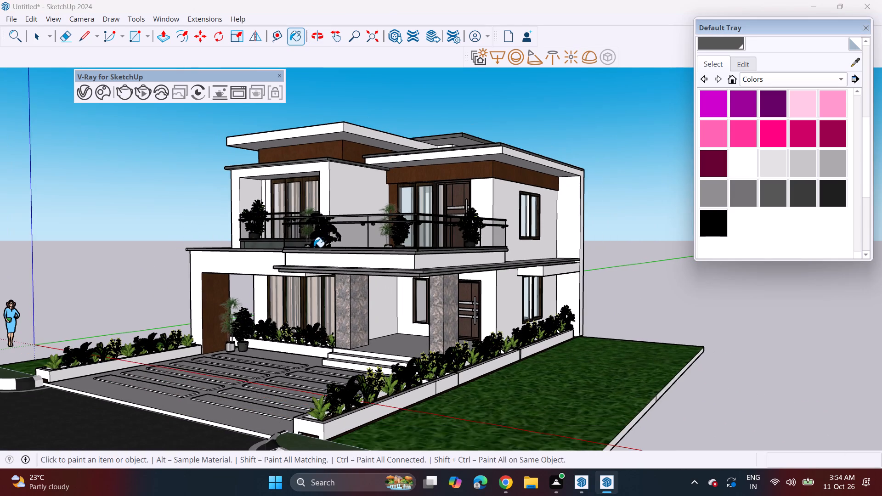
pyautogui.scroll(-3, 315, 247)
pyautogui.keyDown('shift'); pyautogui.moveTo(315, 246); pyautogui.dragTo(360, 256, button='middle'); pyautogui.keyUp('shift')
pyautogui.scroll(1, 367, 257)
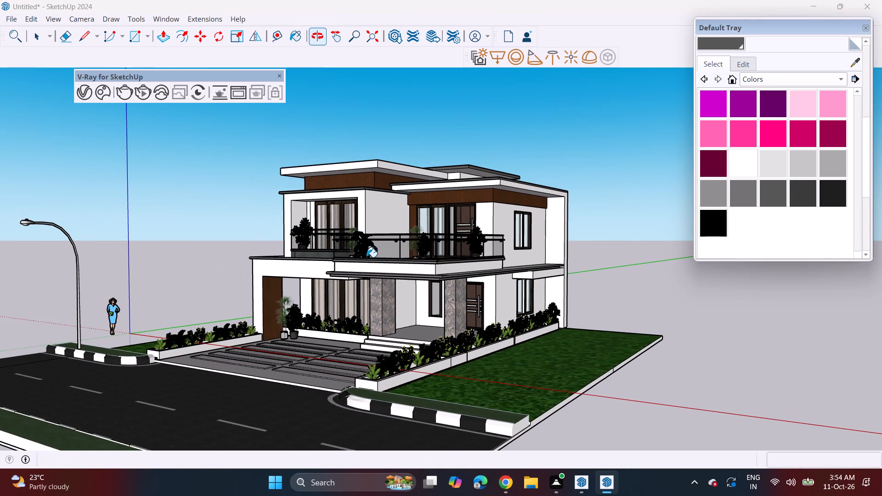
pyautogui.scroll(1, 367, 257)
pyautogui.keyDown('shift'); pyautogui.moveTo(271, 269); pyautogui.dragTo(407, 267, button='middle'); pyautogui.keyUp('shift')
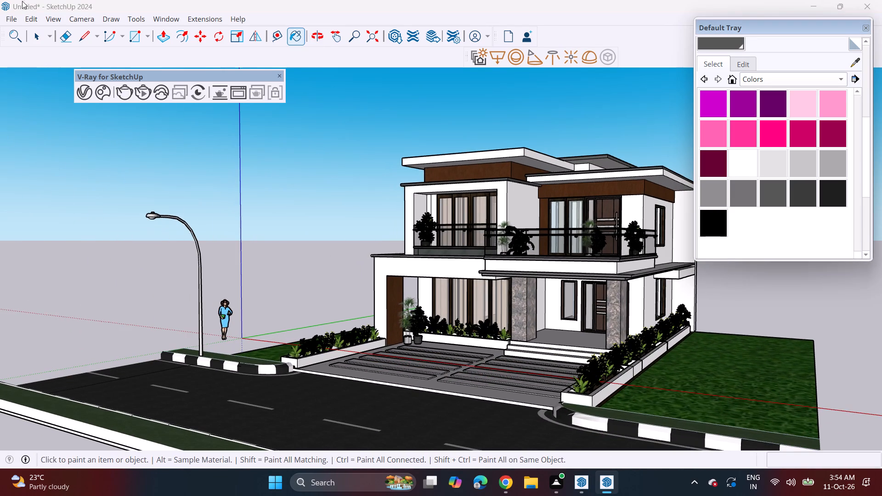
# Import the Tree model from the Downloads folder, standing it at the origin behind the street lamp.
pyautogui.click(10, 20)
pyautogui.click(29, 183)
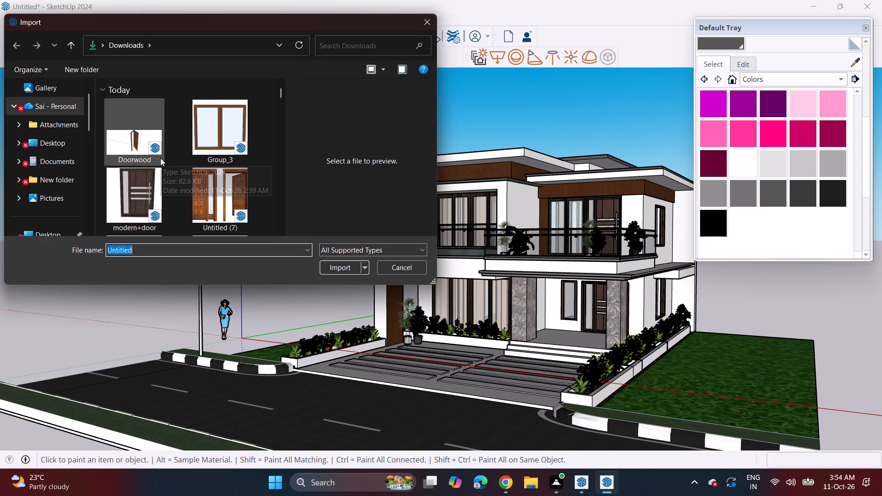
pyautogui.scroll(-17, 163, 155)
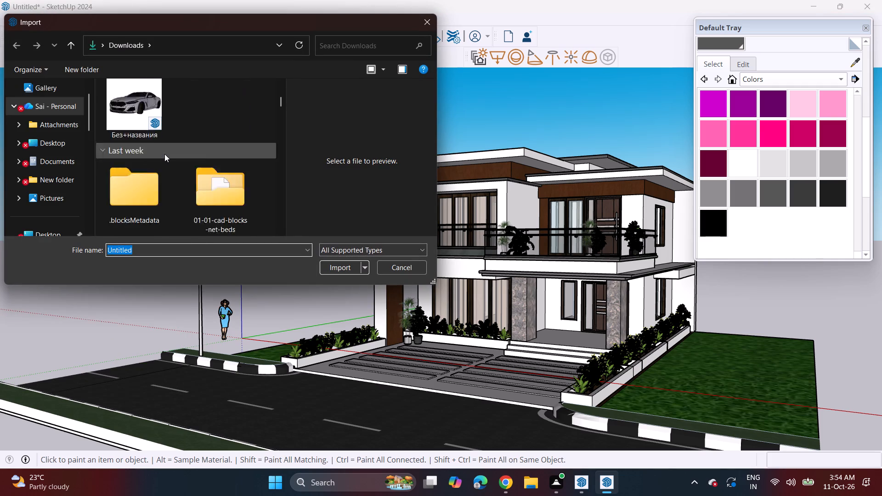
pyautogui.scroll(-12, 164, 154)
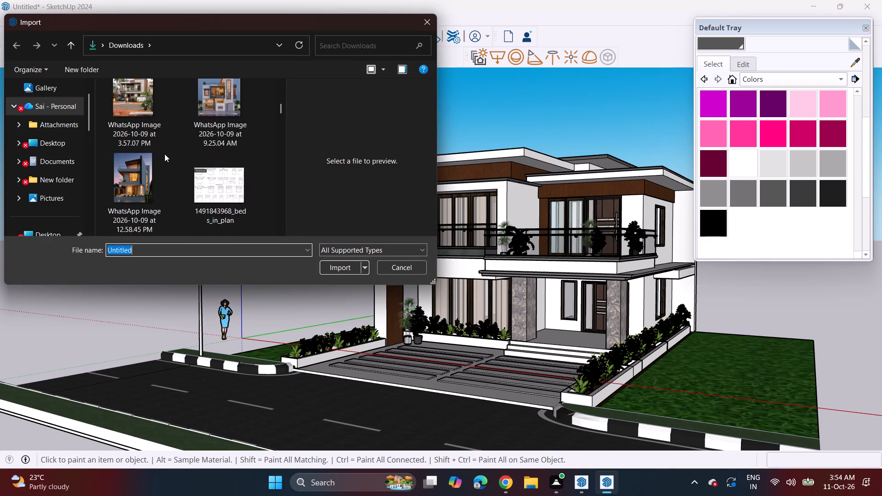
pyautogui.scroll(-9, 164, 154)
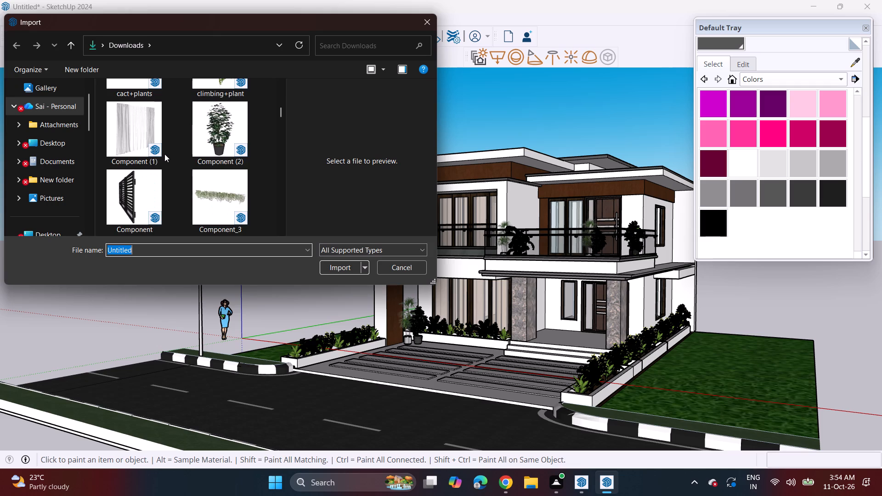
pyautogui.scroll(-5, 164, 154)
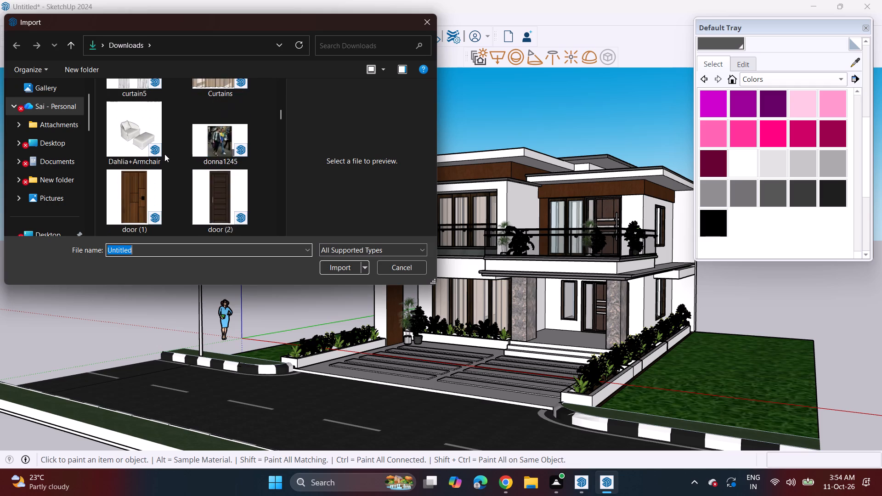
pyautogui.scroll(-2, 164, 154)
pyautogui.scroll(14, 164, 153)
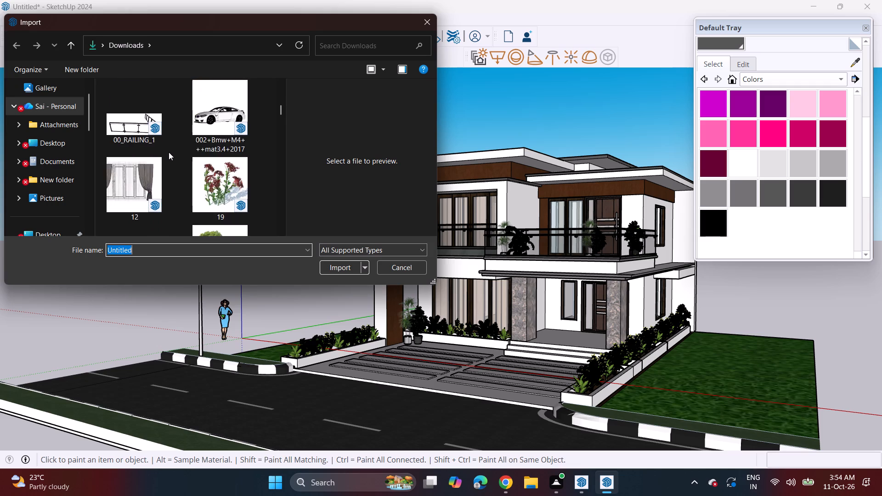
pyautogui.scroll(14, 169, 152)
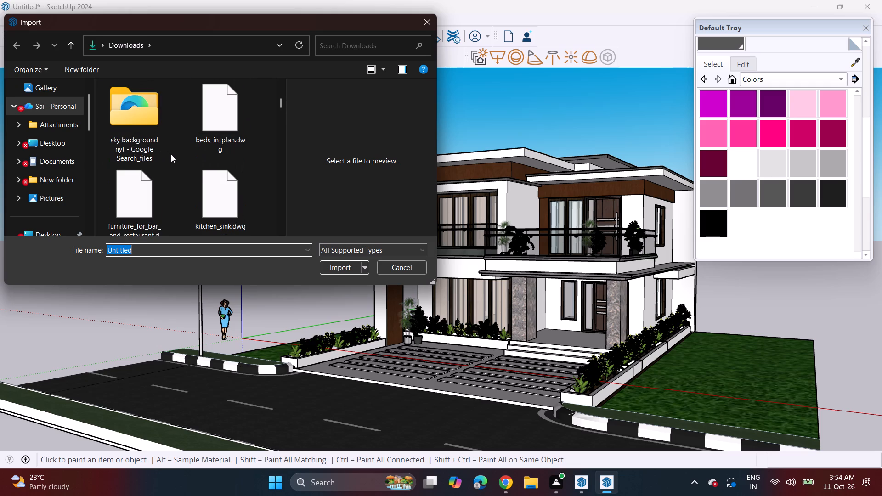
pyautogui.scroll(7, 171, 154)
pyautogui.scroll(-3, 171, 154)
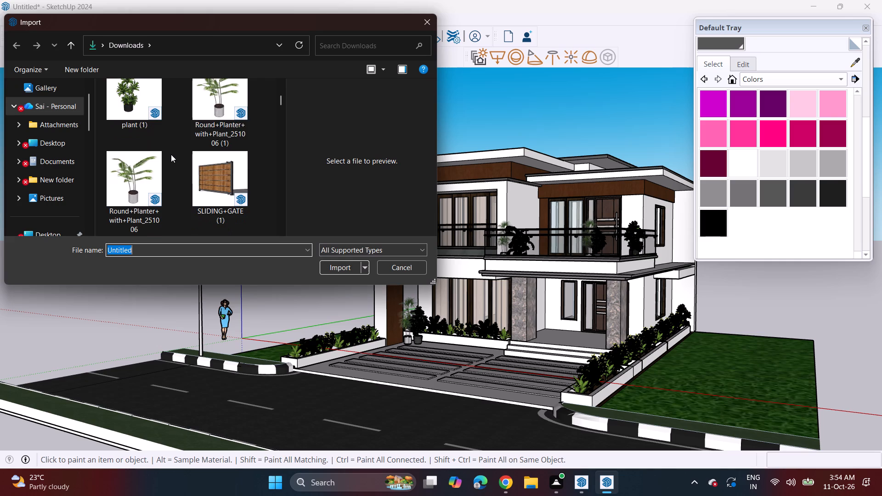
pyautogui.scroll(10, 171, 154)
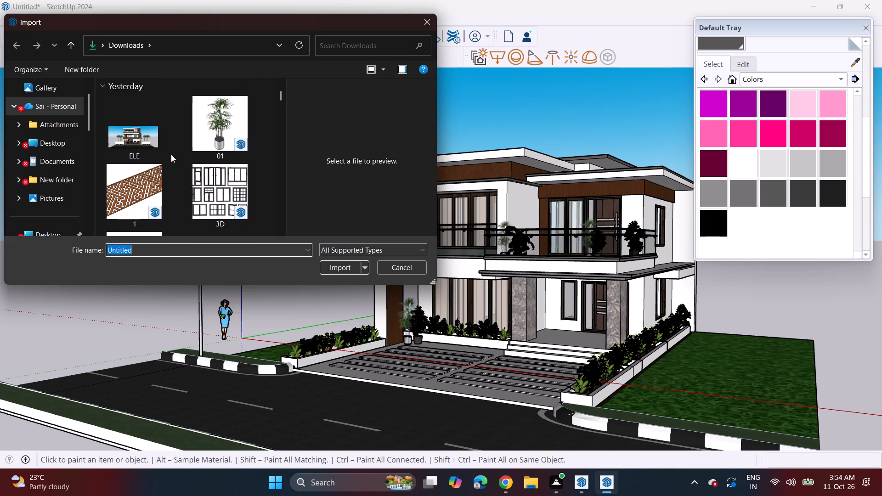
pyautogui.scroll(6, 171, 154)
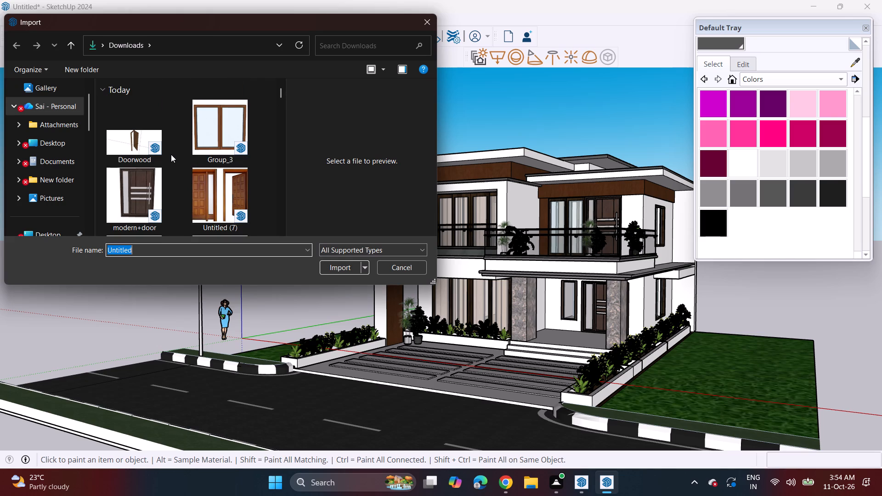
pyautogui.scroll(-10, 171, 154)
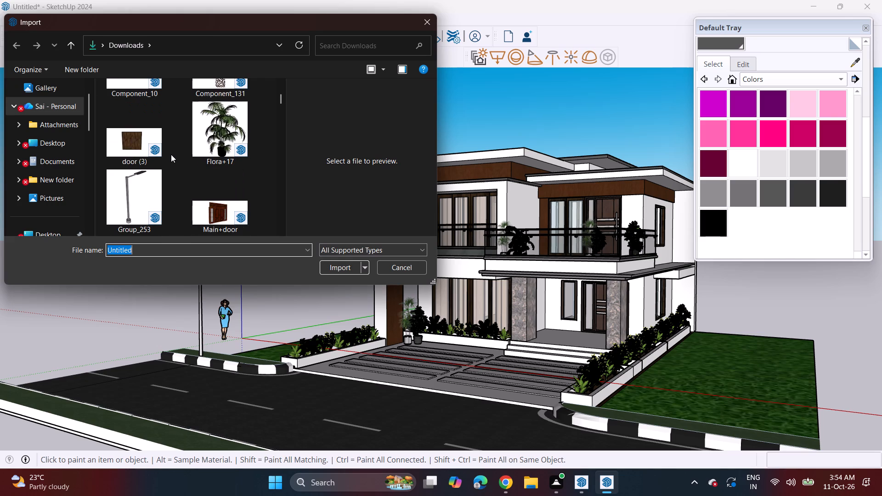
pyautogui.scroll(-5, 171, 154)
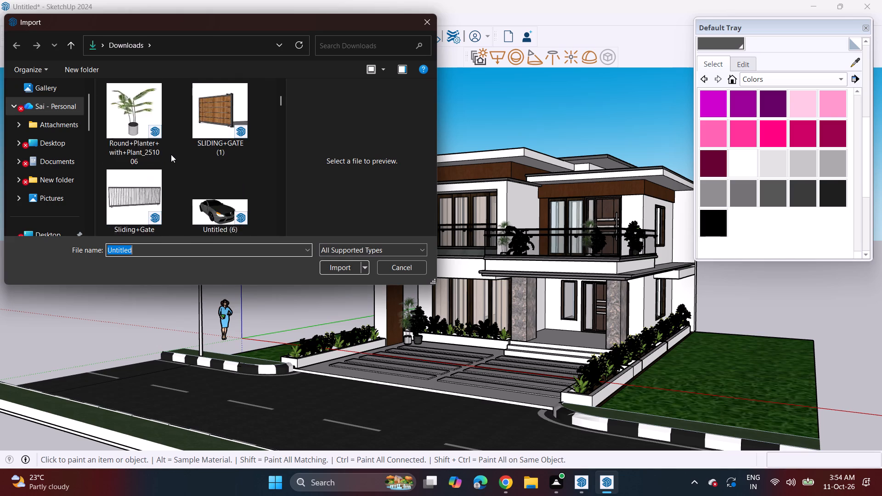
pyautogui.scroll(-6, 171, 154)
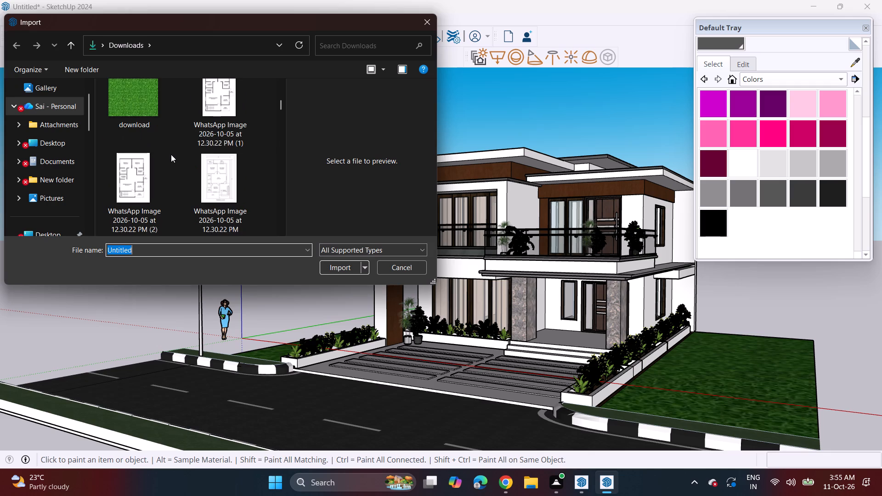
pyautogui.scroll(-7, 171, 154)
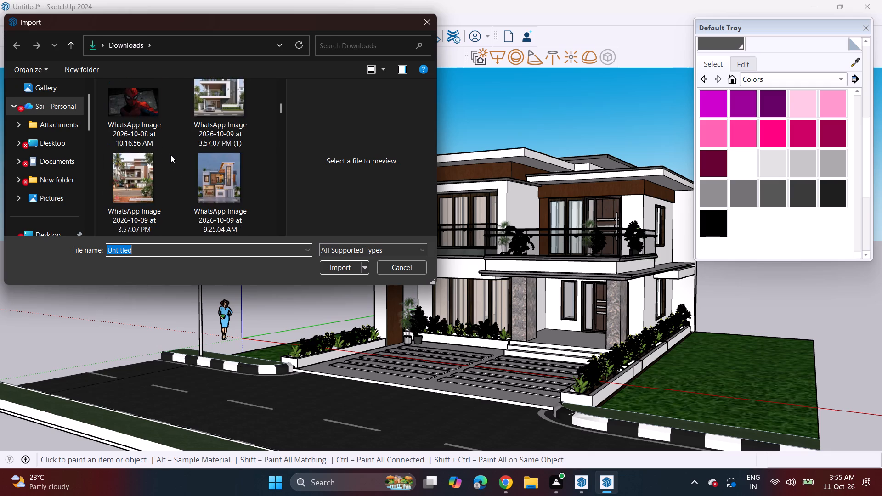
pyautogui.scroll(-13, 170, 155)
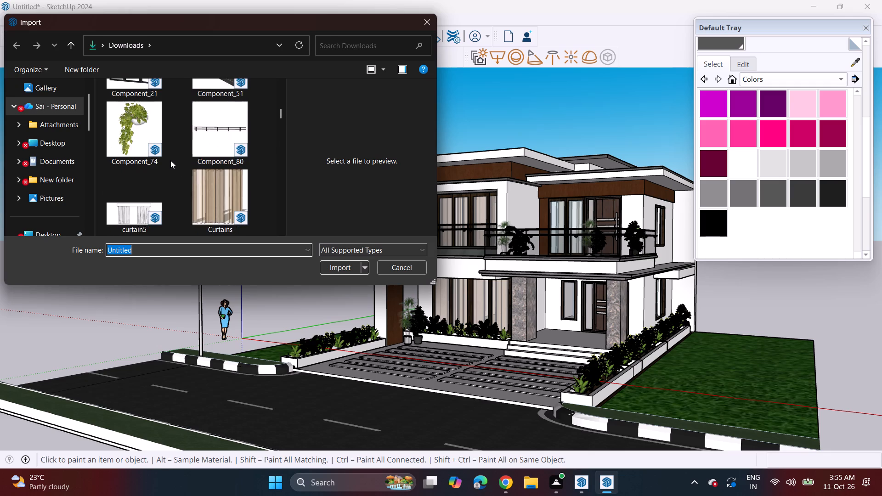
pyautogui.scroll(-9, 170, 160)
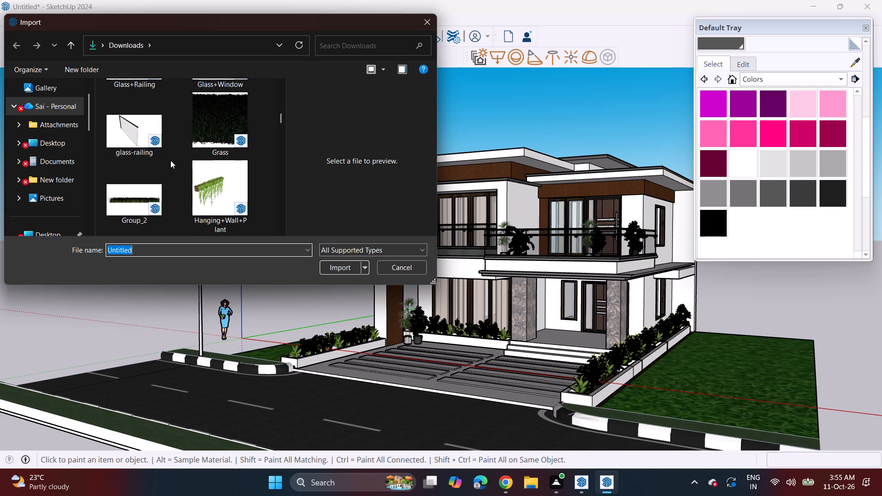
pyautogui.scroll(-10, 170, 160)
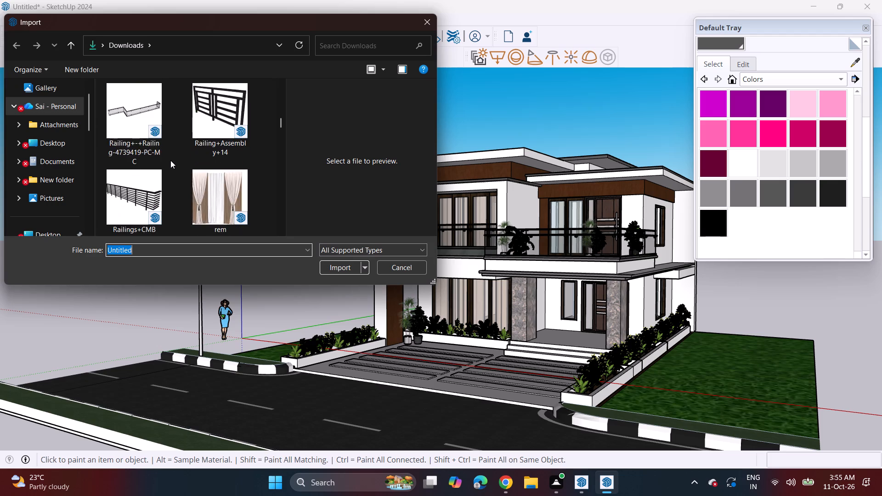
pyautogui.scroll(-9, 170, 160)
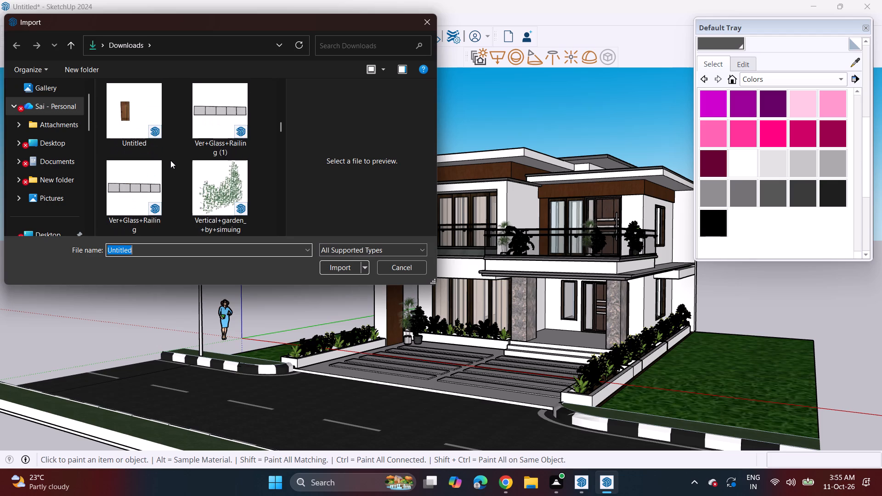
pyautogui.scroll(3, 170, 160)
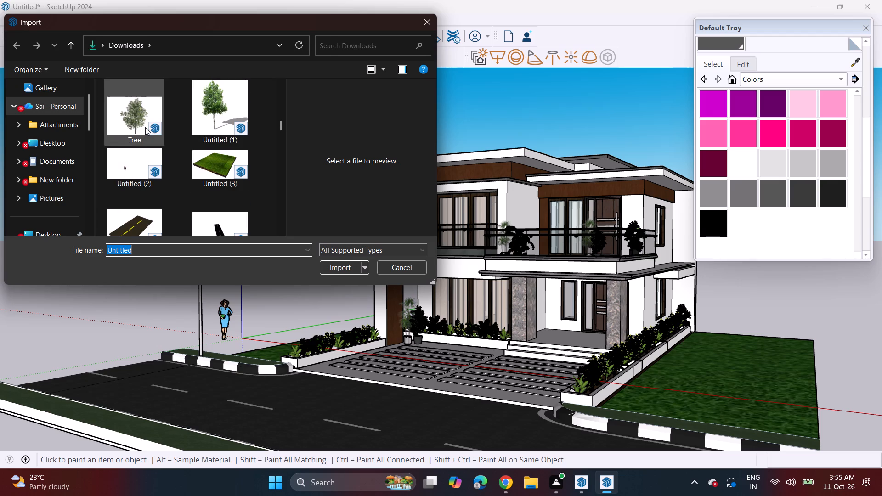
pyautogui.click(145, 127)
pyautogui.click(326, 273)
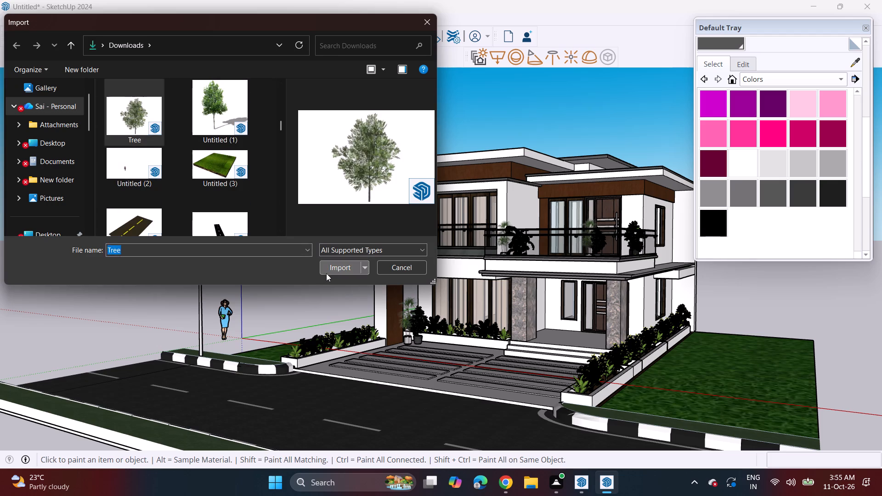
pyautogui.click(543, 265)
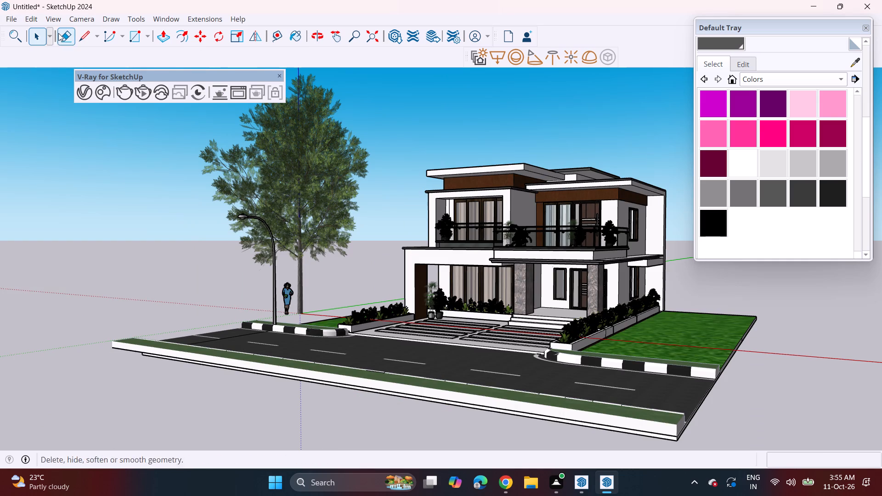
# Import the Palm+tree-09 model from the Downloads folder and place it on the side lawn between the large tree and the house.
pyautogui.click(6, 21)
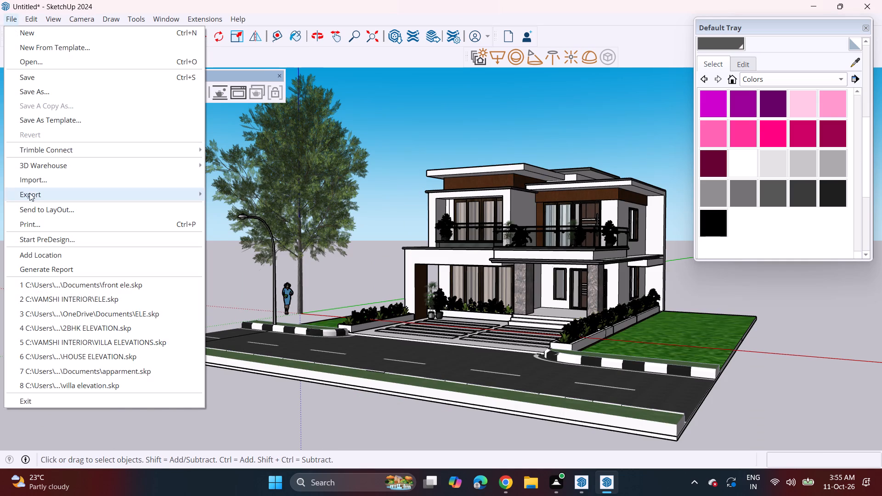
pyautogui.click(32, 175)
pyautogui.scroll(4, 190, 168)
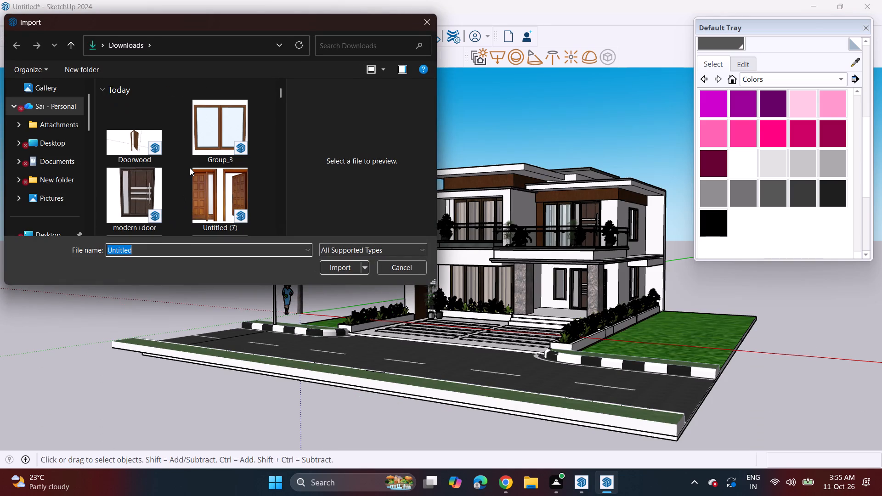
pyautogui.scroll(6, 199, 154)
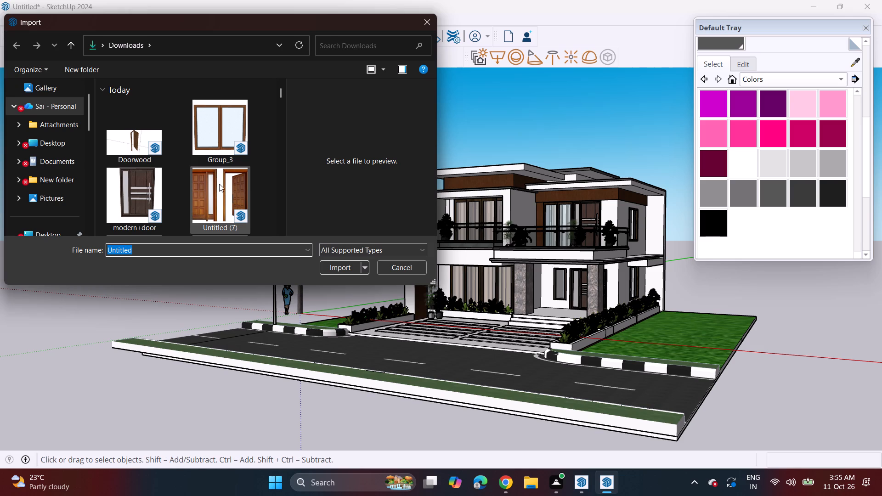
pyautogui.scroll(-8, 209, 147)
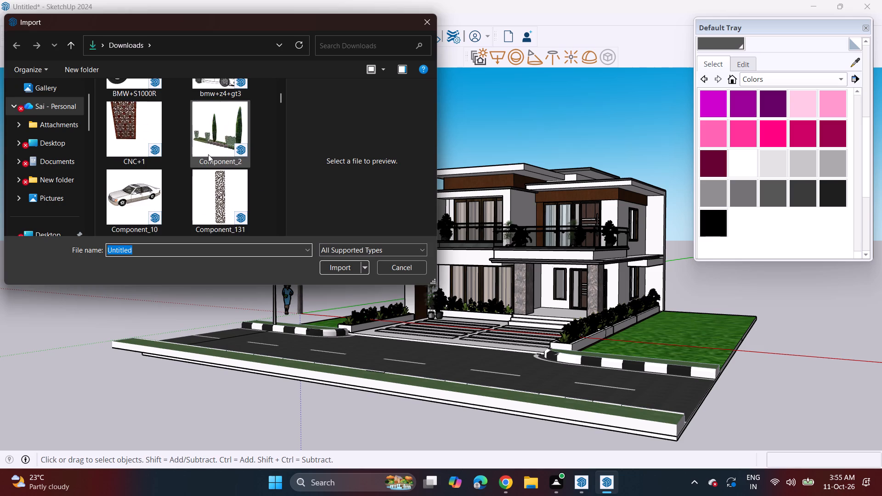
pyautogui.scroll(-5, 208, 156)
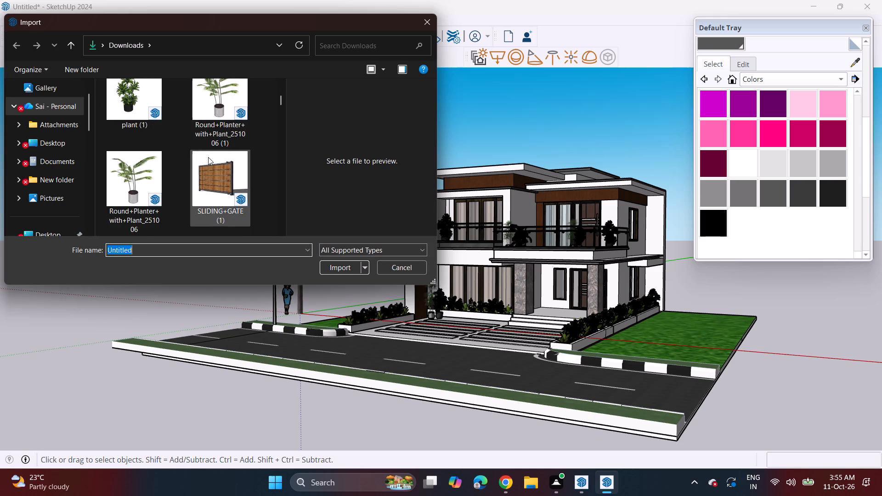
pyautogui.scroll(2, 208, 157)
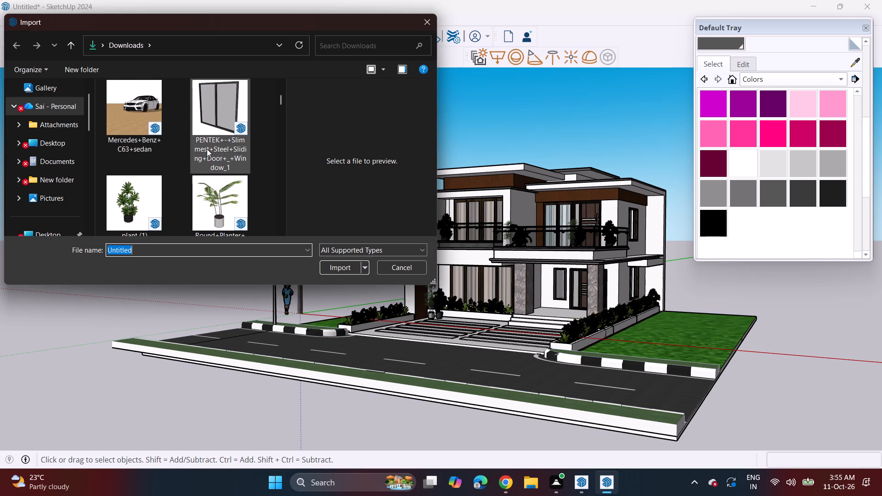
pyautogui.scroll(-4, 207, 149)
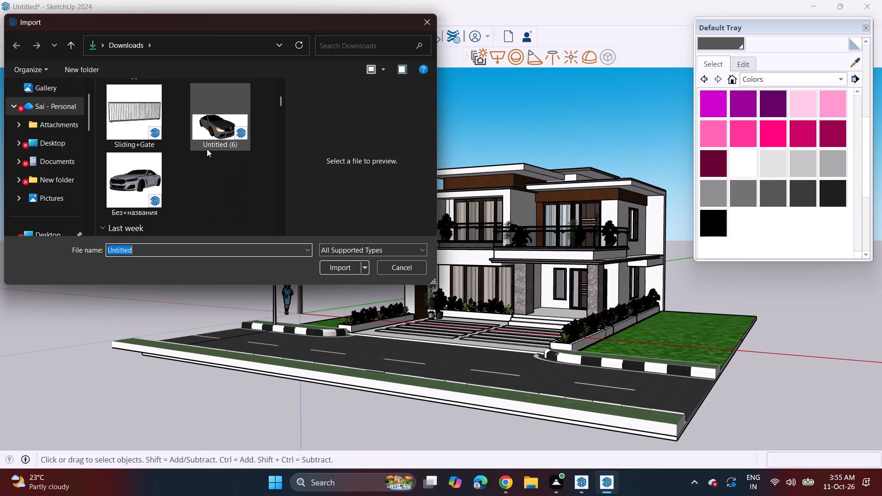
pyautogui.scroll(-2, 207, 149)
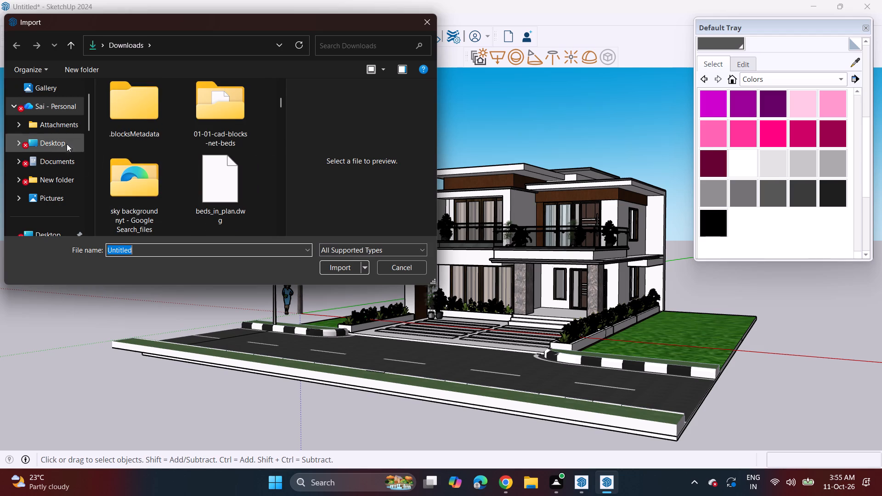
pyautogui.scroll(-2, 68, 197)
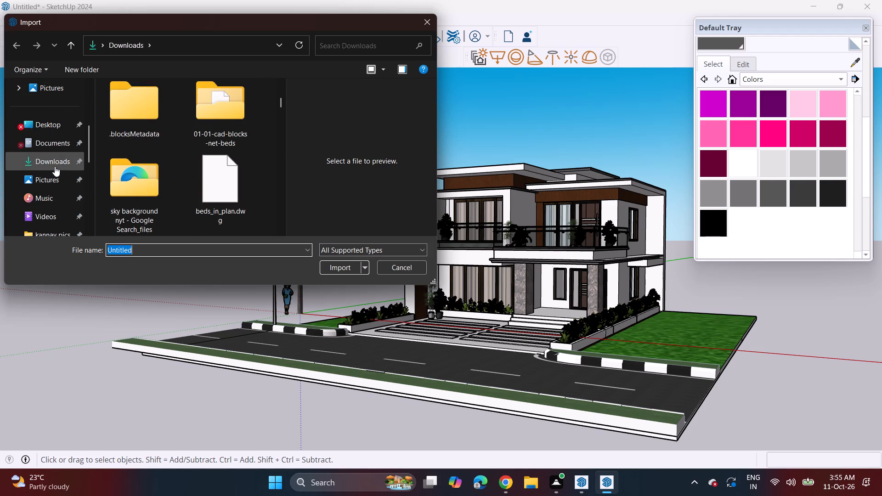
pyautogui.click(55, 166)
pyautogui.scroll(-4, 168, 168)
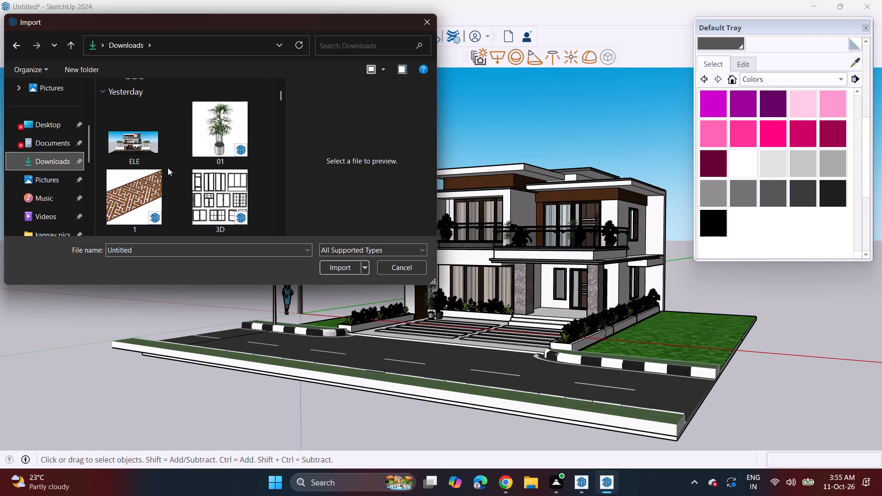
pyautogui.scroll(-9, 168, 168)
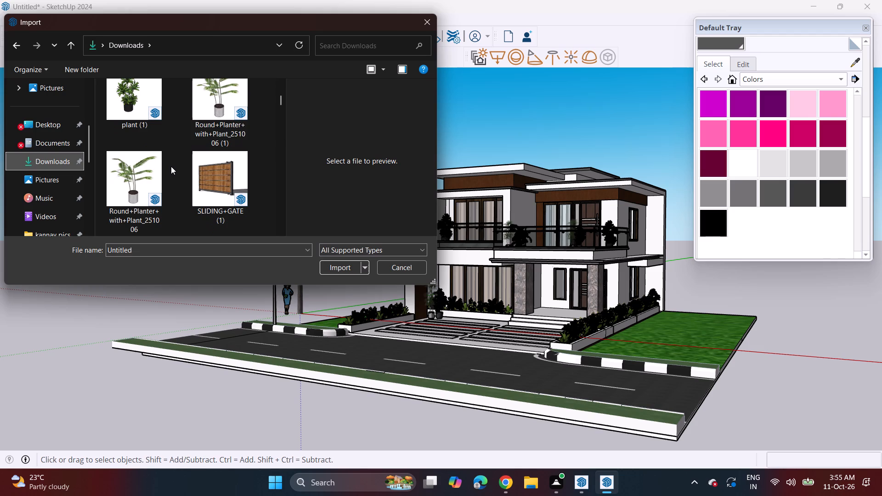
pyautogui.scroll(-8, 171, 166)
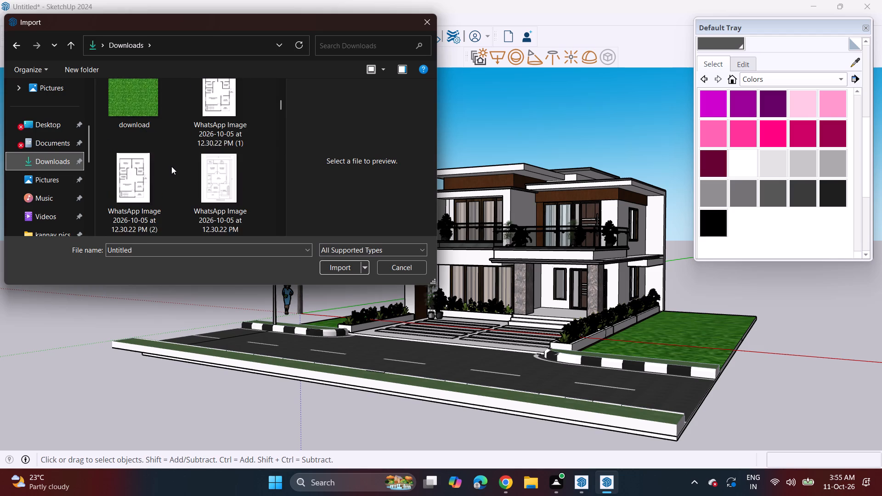
pyautogui.scroll(-9, 171, 166)
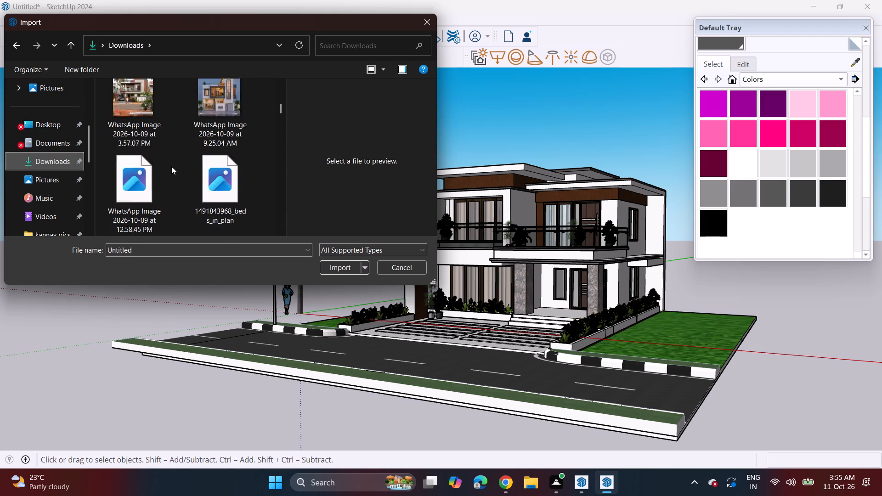
pyautogui.scroll(-4, 172, 166)
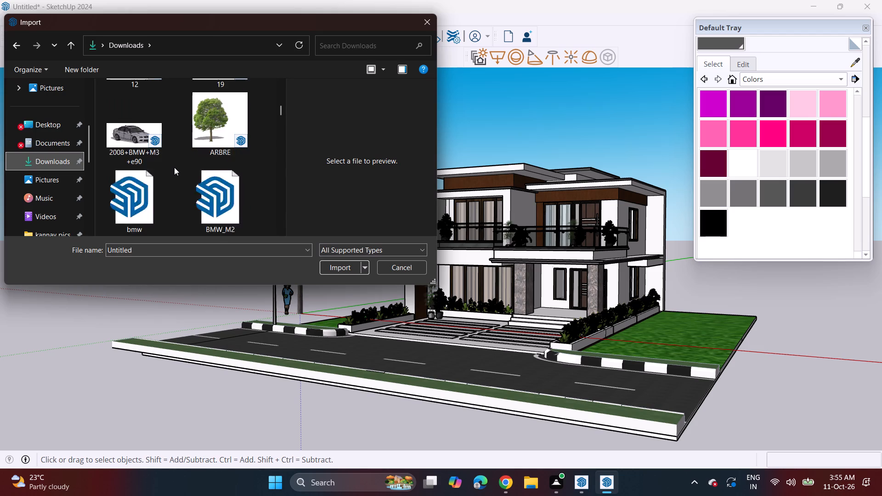
pyautogui.scroll(-6, 176, 170)
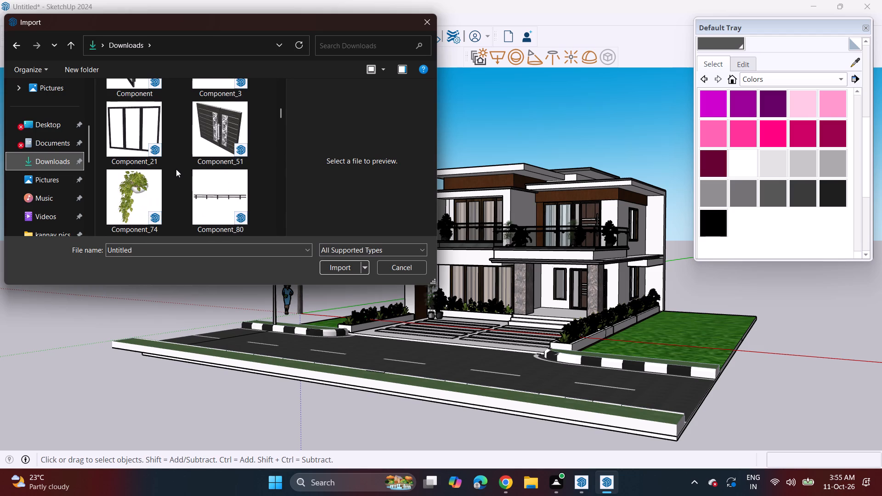
pyautogui.scroll(-8, 176, 169)
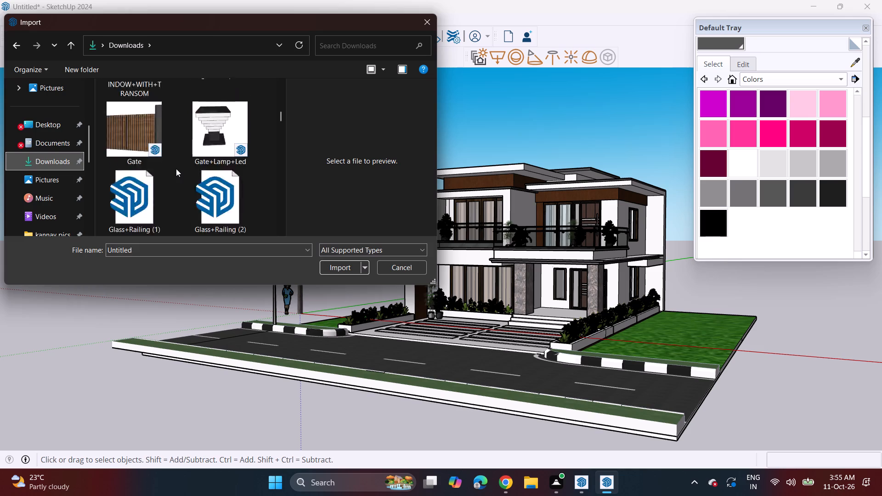
pyautogui.scroll(-8, 176, 169)
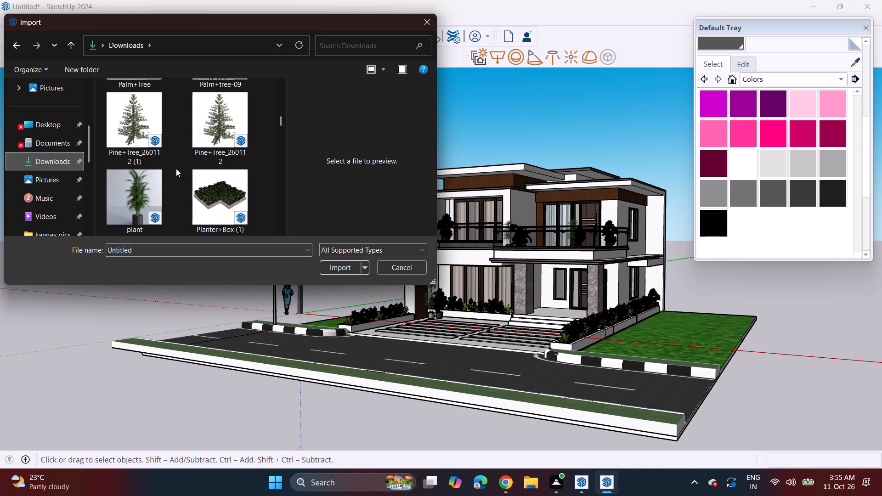
pyautogui.scroll(-3, 176, 169)
pyautogui.scroll(5, 176, 169)
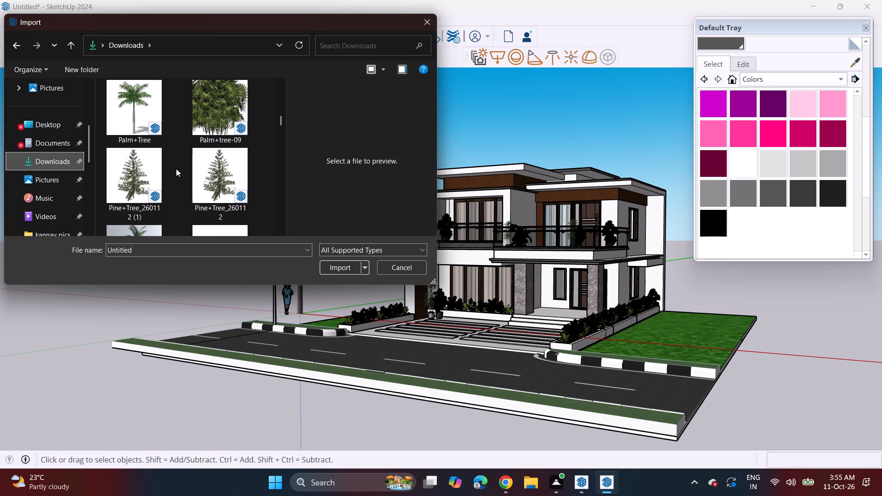
pyautogui.scroll(2, 176, 169)
pyautogui.scroll(-2, 176, 169)
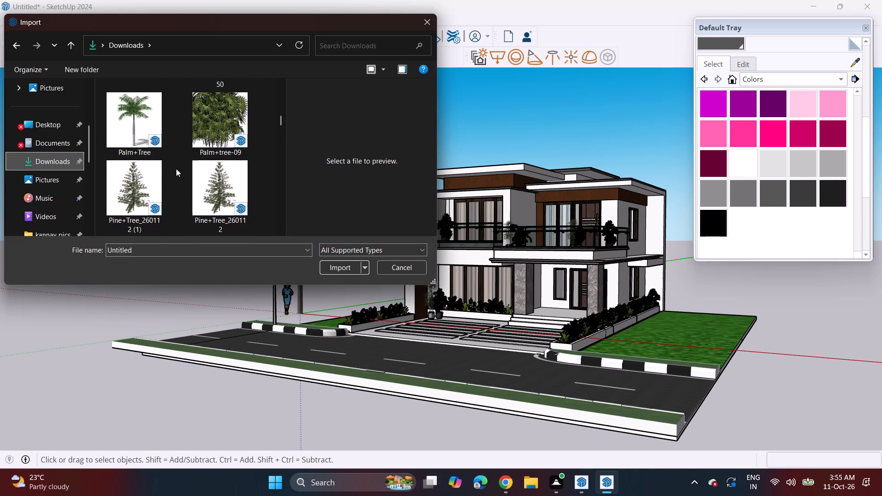
pyautogui.click(224, 131)
pyautogui.click(353, 271)
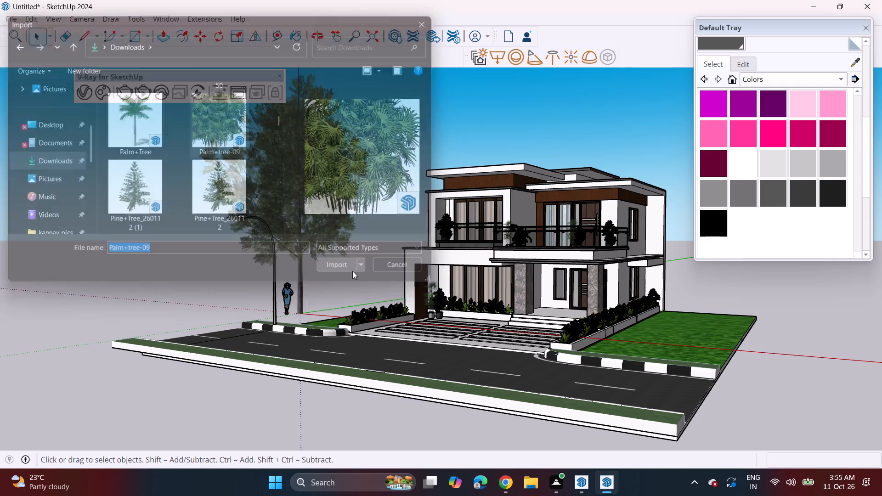
pyautogui.click(549, 270)
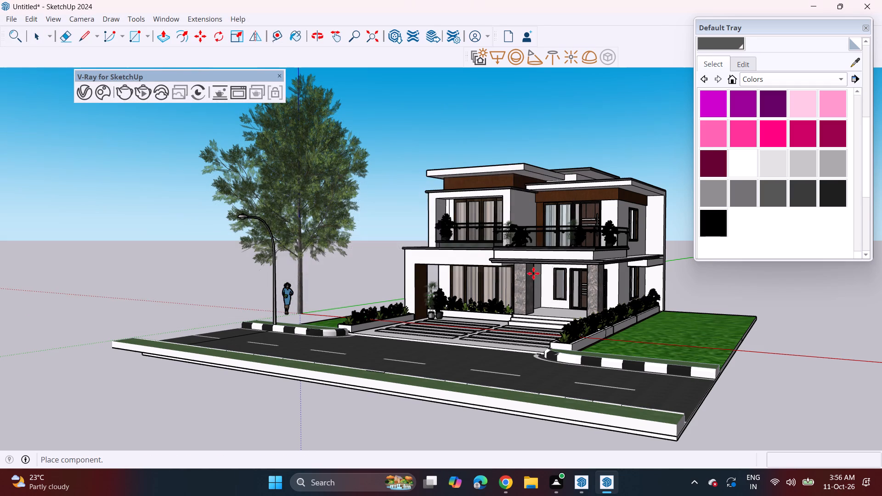
pyautogui.moveTo(378, 308); pyautogui.dragTo(516, 362, button='middle')
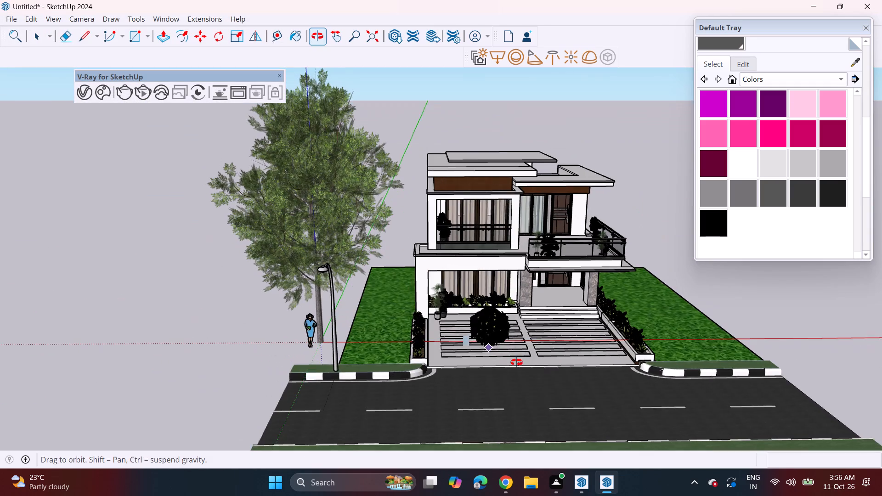
pyautogui.moveTo(516, 362); pyautogui.dragTo(514, 358, button='middle')
pyautogui.click(395, 321)
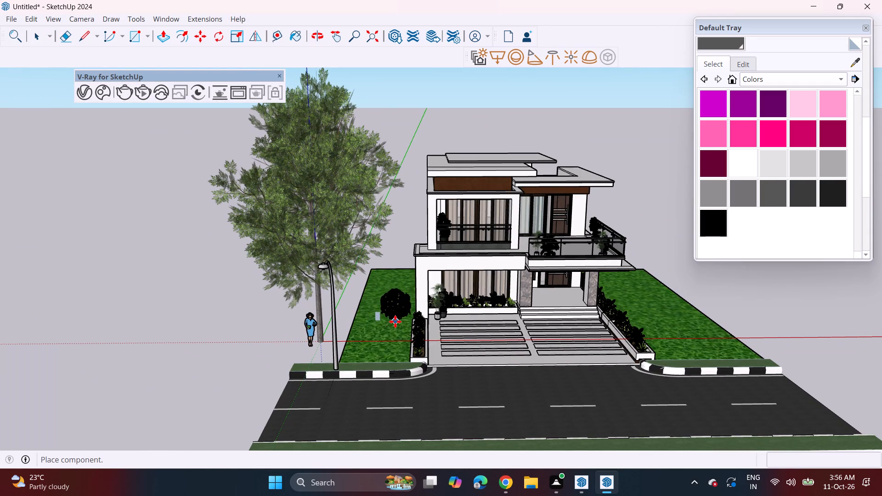
# Scale the imported palm up uniformly until it rises above the house's ground-floor roof.
pyautogui.click(240, 37)
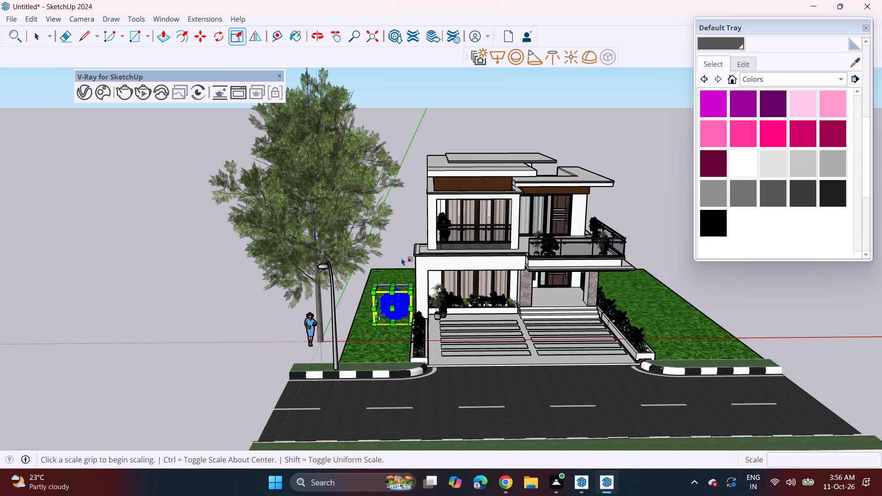
pyautogui.click(377, 293)
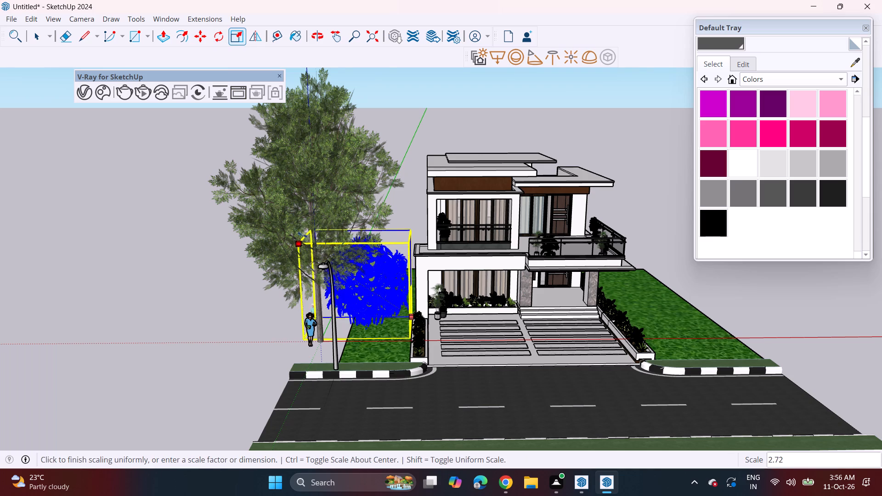
pyautogui.click(287, 214)
# Move the palm about 6' 1" across the side lawn toward the house, and a further 9" along the red axis.
pyautogui.moveTo(455, 336); pyautogui.dragTo(393, 318, button='middle')
pyautogui.scroll(3, 368, 300)
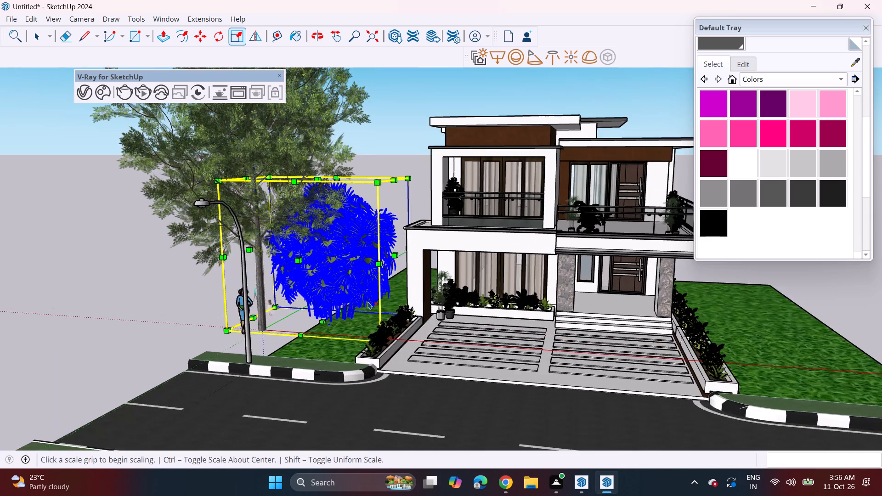
pyautogui.scroll(4, 368, 301)
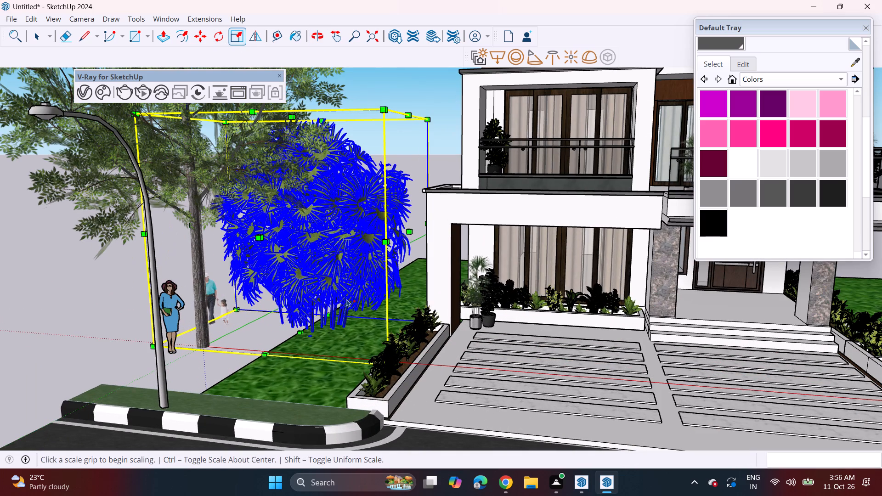
pyautogui.press('m')
pyautogui.click(339, 297)
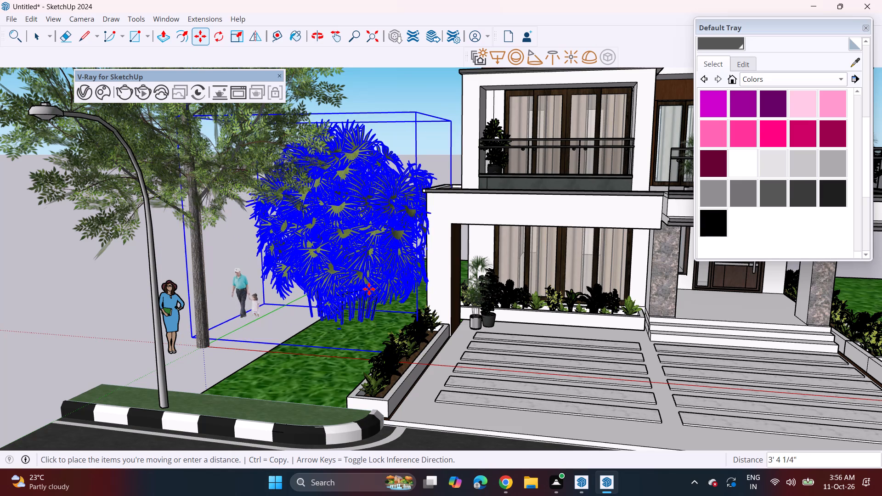
pyautogui.click(394, 284)
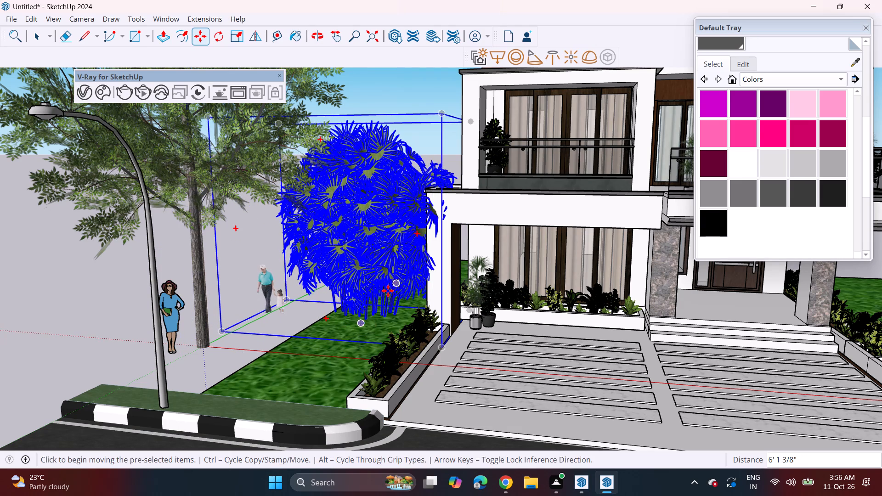
pyautogui.rightClick(289, 298)
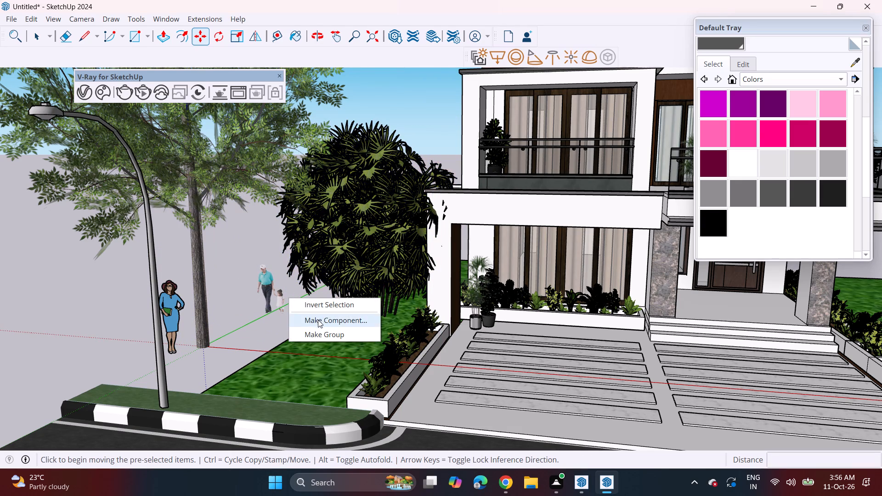
pyautogui.click(283, 297)
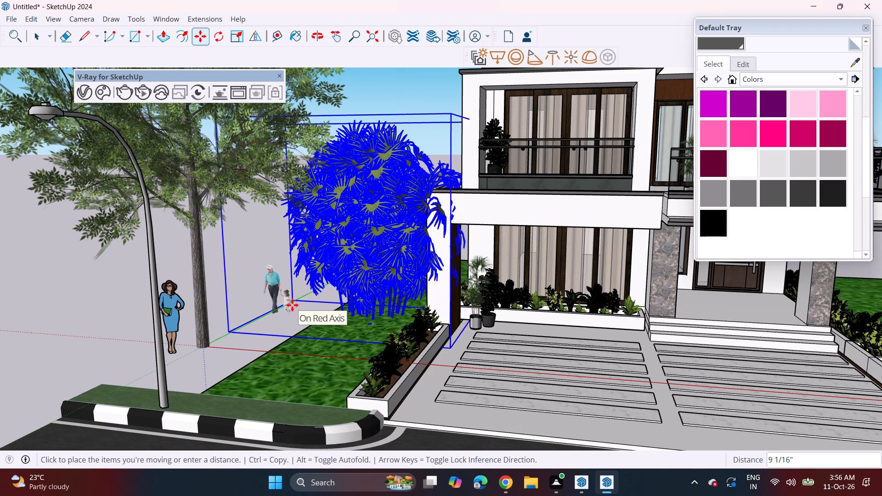
pyautogui.click(292, 305)
# Explode the imported palm component to separate the foliage from the human figures that came with it.
pyautogui.rightClick(277, 296)
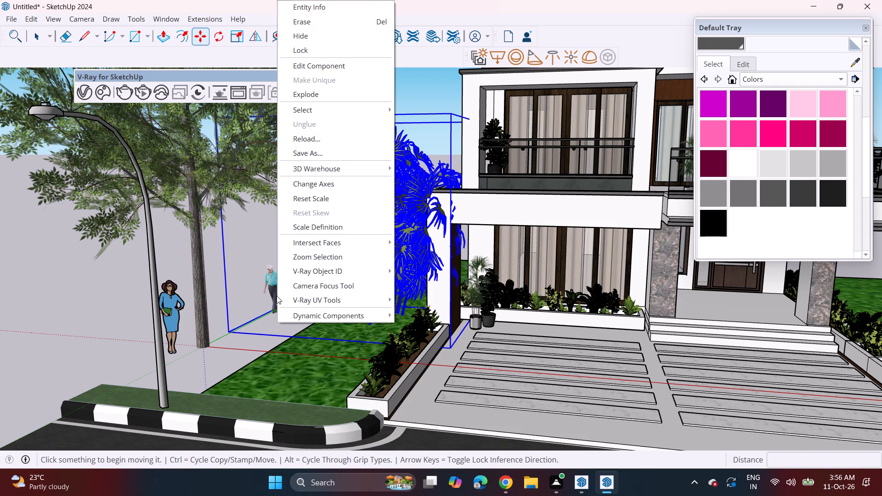
pyautogui.click(334, 101)
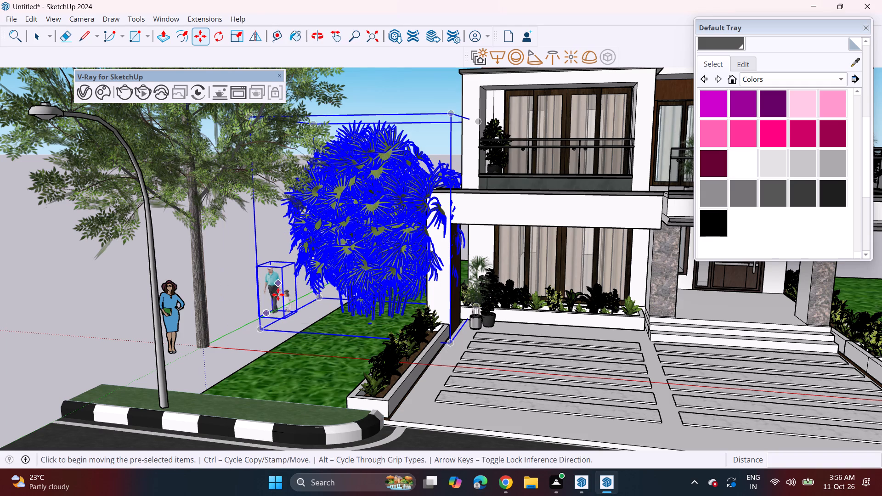
# Delete the human figures that came with the imported palm on the side lawn.
pyautogui.click(278, 294)
pyautogui.press('space')
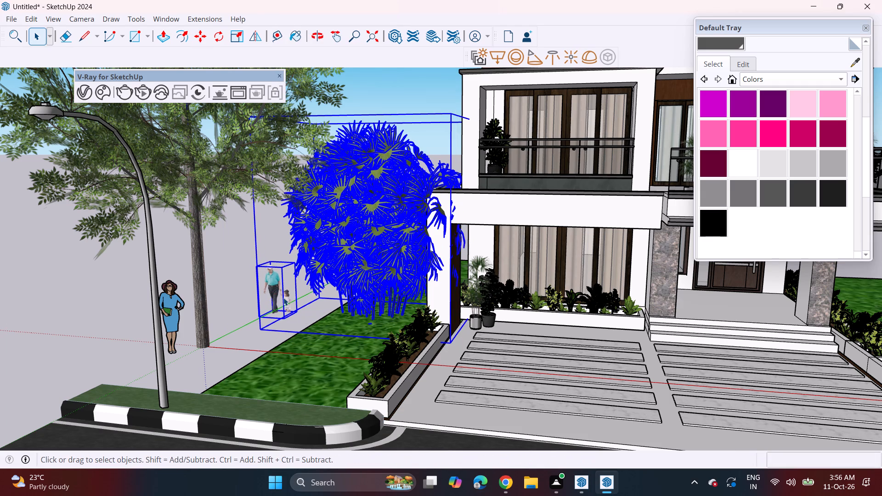
pyautogui.click(281, 291)
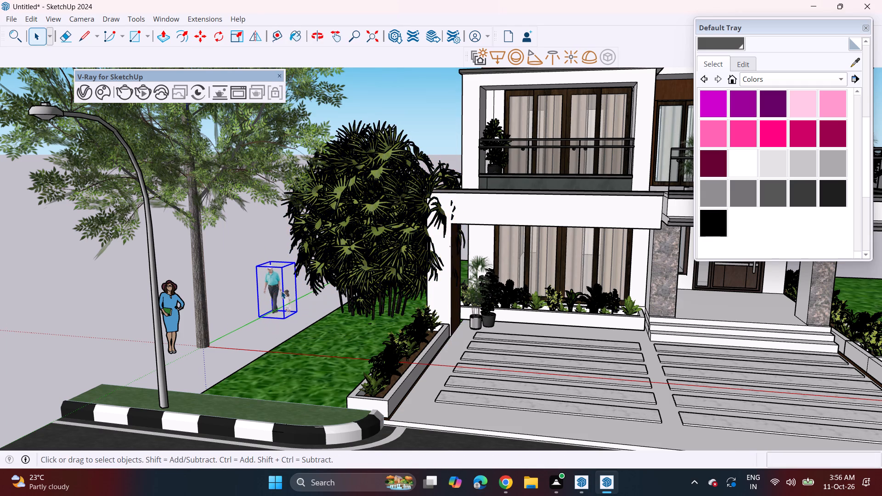
pyautogui.press('Delete')
# Move the large tree about 9' 7" from beside the standing woman onto the front part of the side lawn.
pyautogui.moveTo(331, 294); pyautogui.dragTo(225, 270, button='middle')
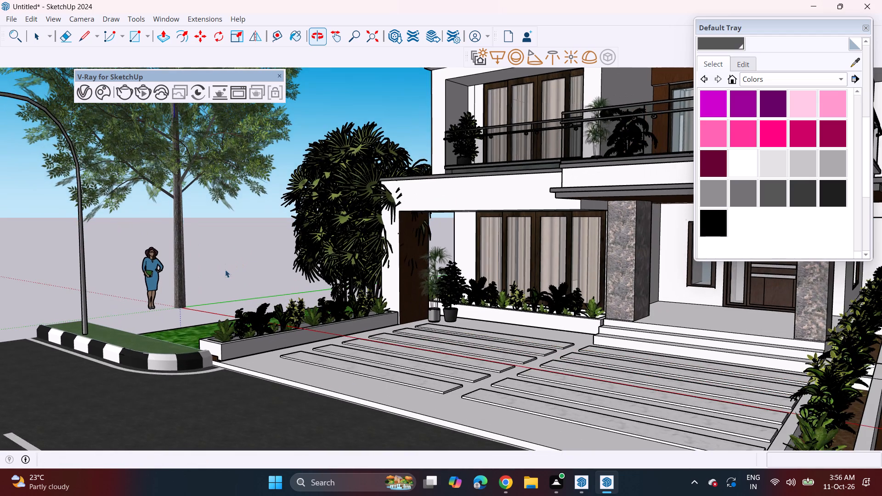
pyautogui.scroll(-3, 226, 259)
pyautogui.click(199, 195)
pyautogui.scroll(2, 200, 263)
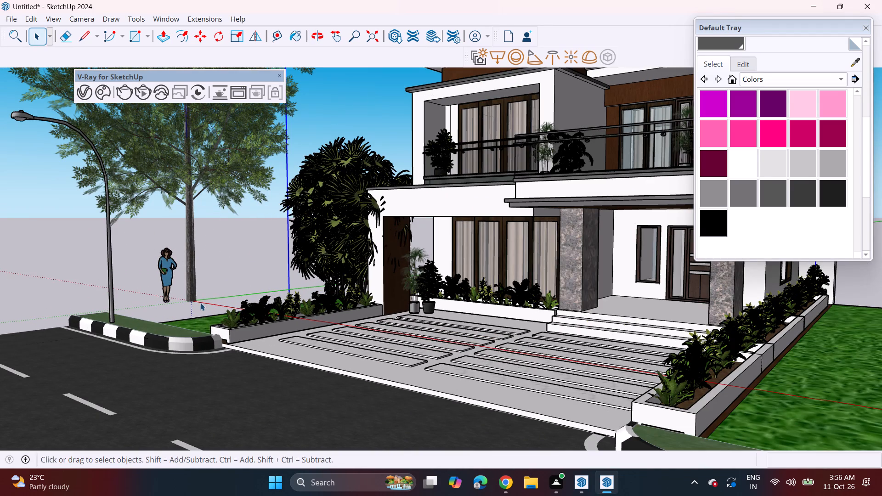
pyautogui.press('m')
pyautogui.doubleClick(193, 302)
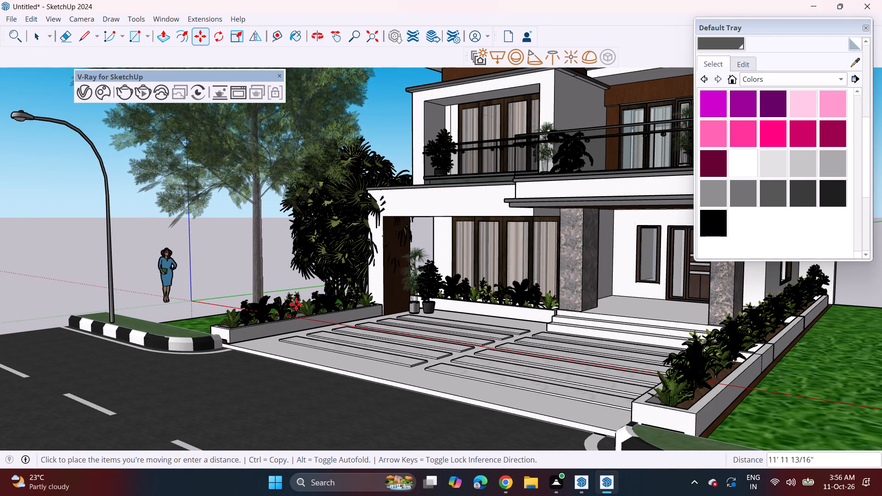
pyautogui.moveTo(279, 308); pyautogui.dragTo(524, 345, button='middle')
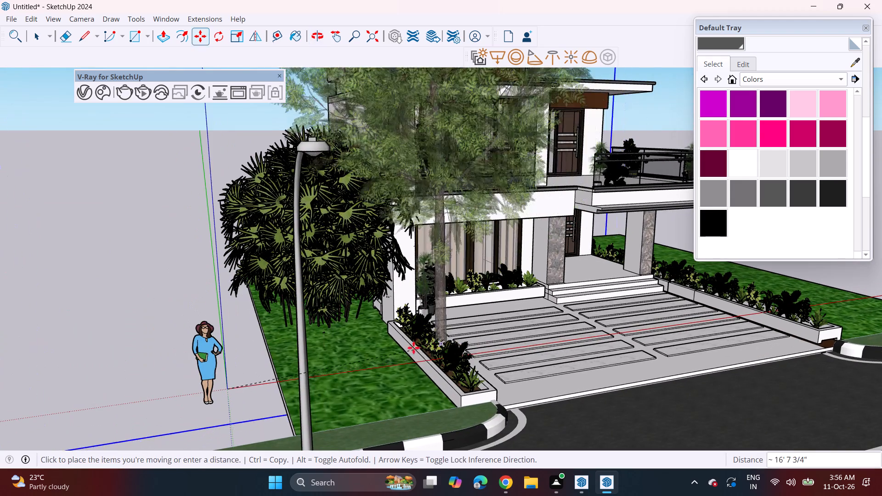
pyautogui.click(334, 367)
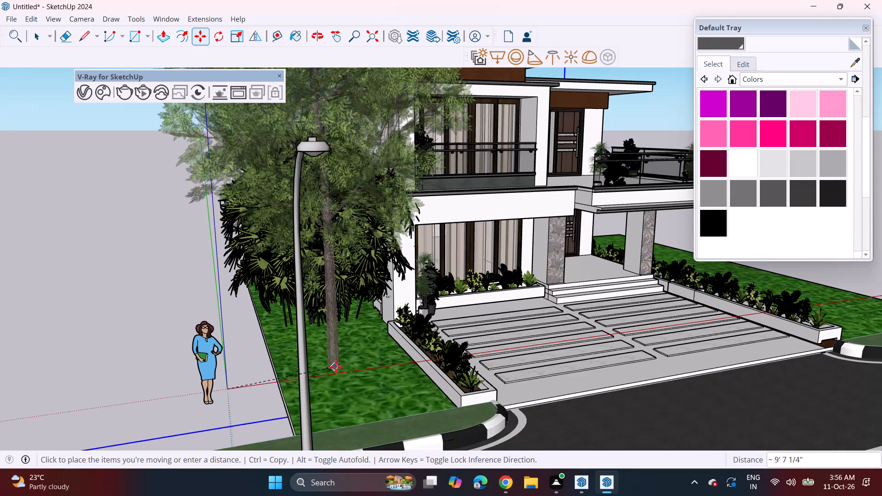
# Move the large tree about 22' 8" farther back along the side lawn so it stands behind the bushy palm.
pyautogui.moveTo(484, 349); pyautogui.dragTo(295, 313, button='middle')
pyautogui.scroll(-3, 295, 313)
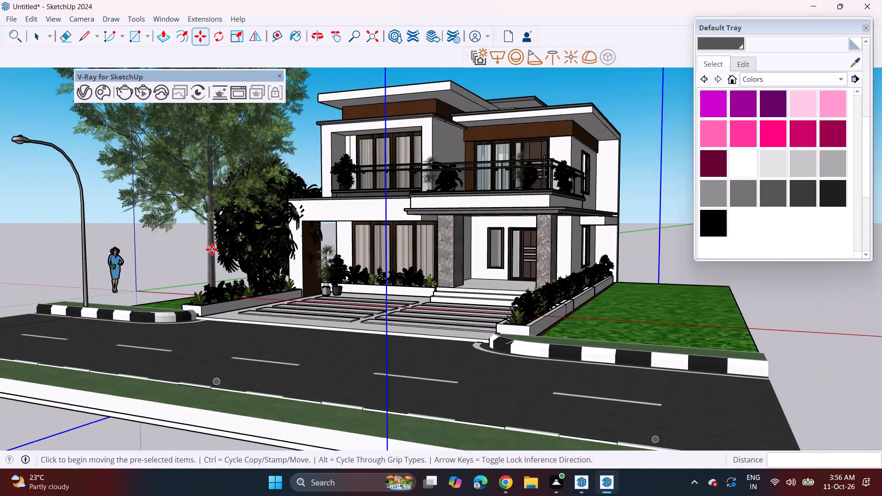
pyautogui.moveTo(220, 254); pyautogui.dragTo(320, 310, button='middle')
pyautogui.scroll(3, 236, 356)
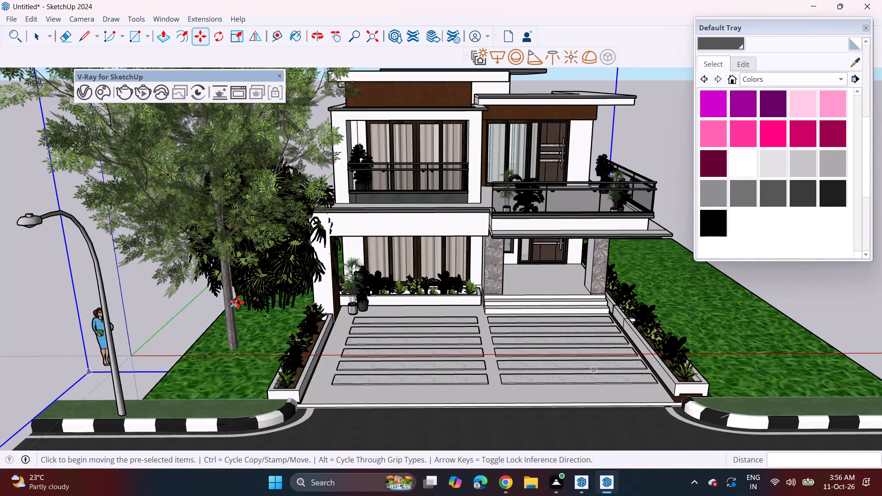
pyautogui.press('space')
pyautogui.click(233, 343)
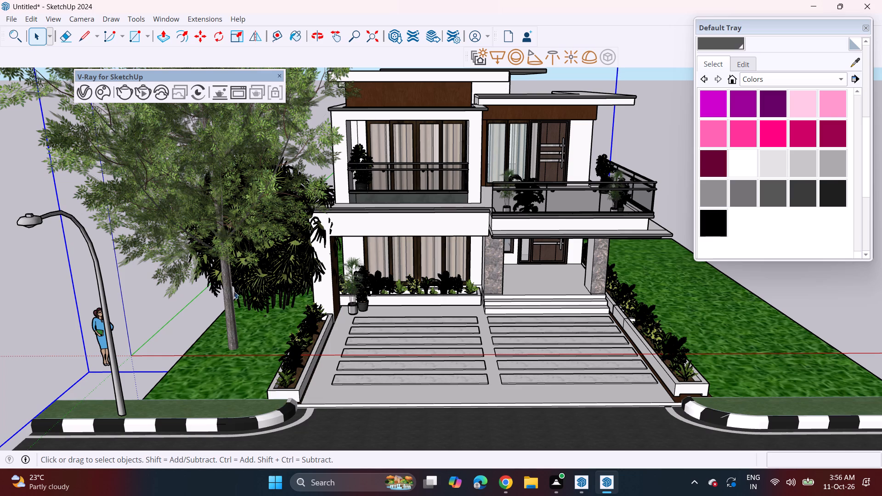
pyautogui.click(228, 227)
pyautogui.click(217, 172)
pyautogui.scroll(-4, 226, 204)
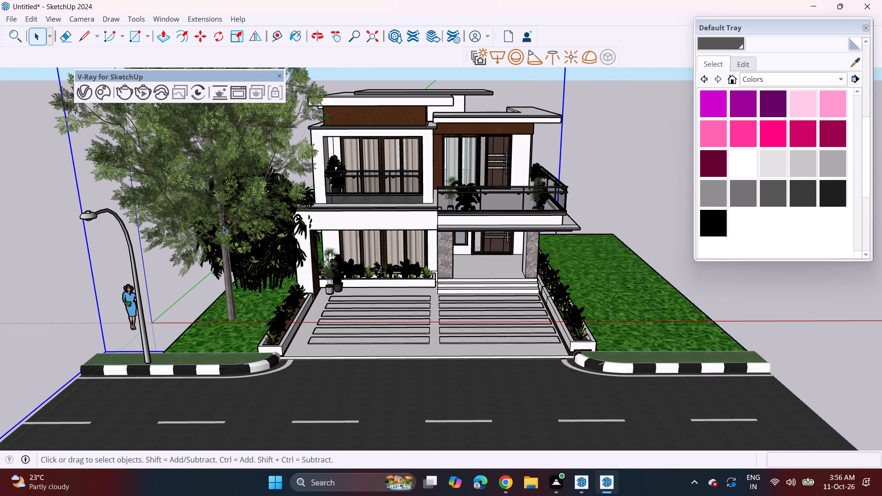
pyautogui.press('m')
pyautogui.click(235, 315)
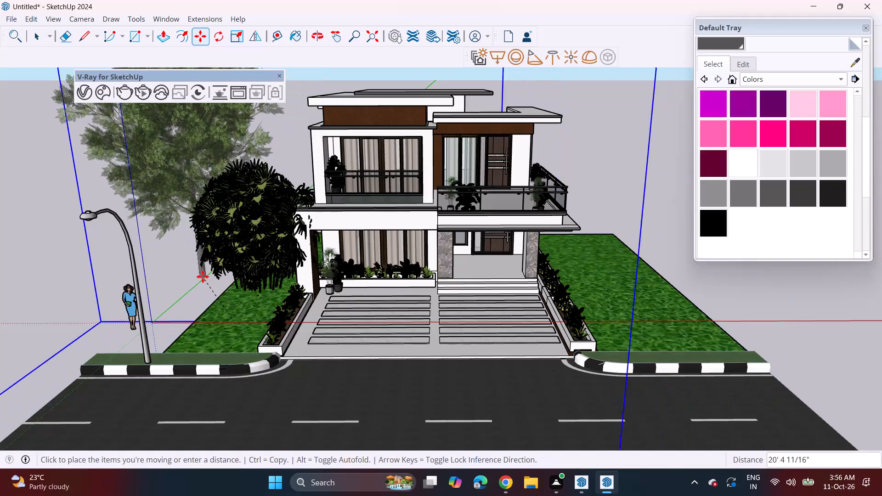
pyautogui.moveTo(203, 276); pyautogui.dragTo(516, 276, button='middle')
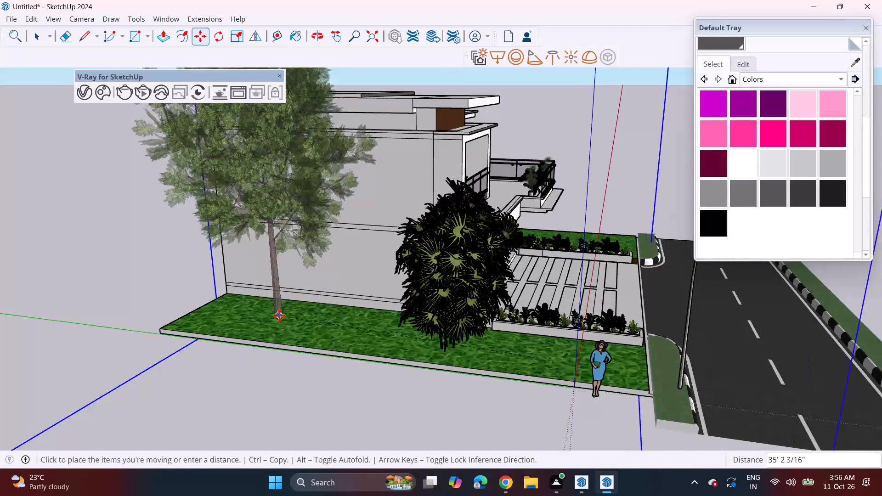
pyautogui.click(353, 338)
pyautogui.moveTo(494, 334); pyautogui.dragTo(463, 328, button='middle')
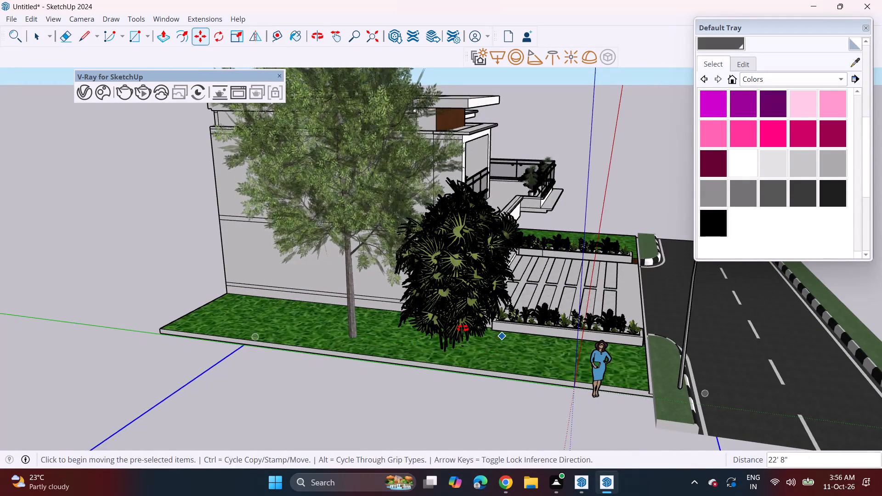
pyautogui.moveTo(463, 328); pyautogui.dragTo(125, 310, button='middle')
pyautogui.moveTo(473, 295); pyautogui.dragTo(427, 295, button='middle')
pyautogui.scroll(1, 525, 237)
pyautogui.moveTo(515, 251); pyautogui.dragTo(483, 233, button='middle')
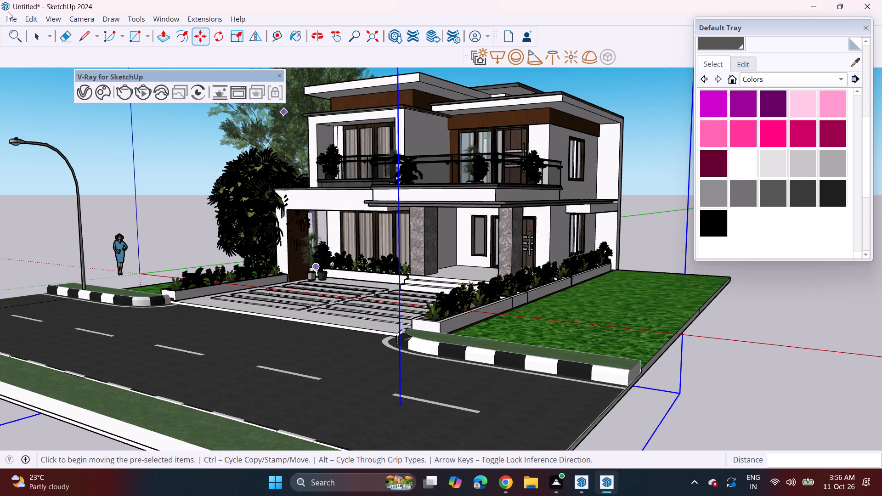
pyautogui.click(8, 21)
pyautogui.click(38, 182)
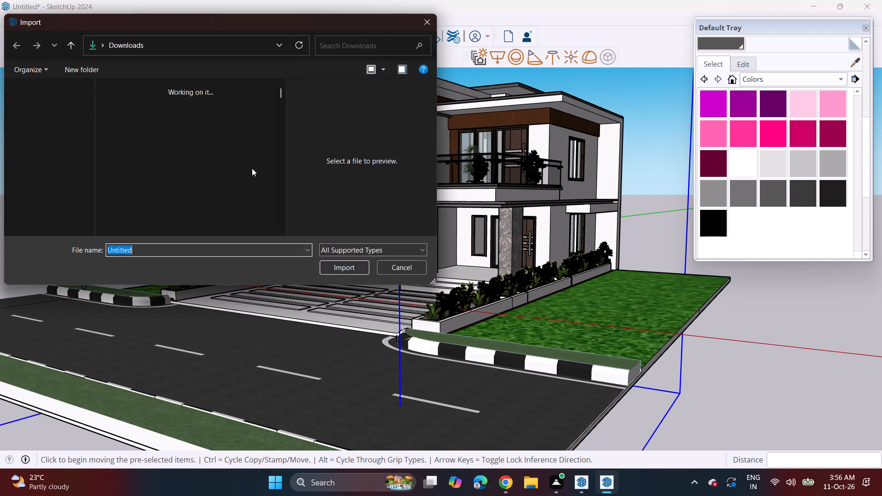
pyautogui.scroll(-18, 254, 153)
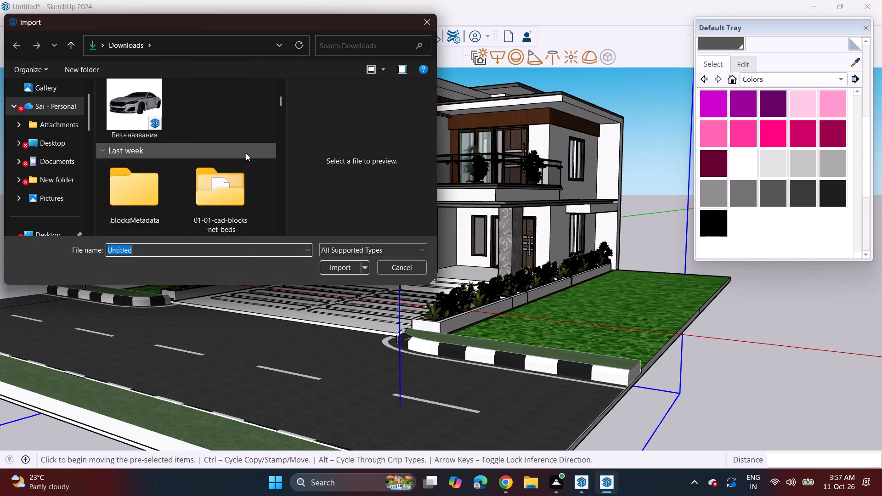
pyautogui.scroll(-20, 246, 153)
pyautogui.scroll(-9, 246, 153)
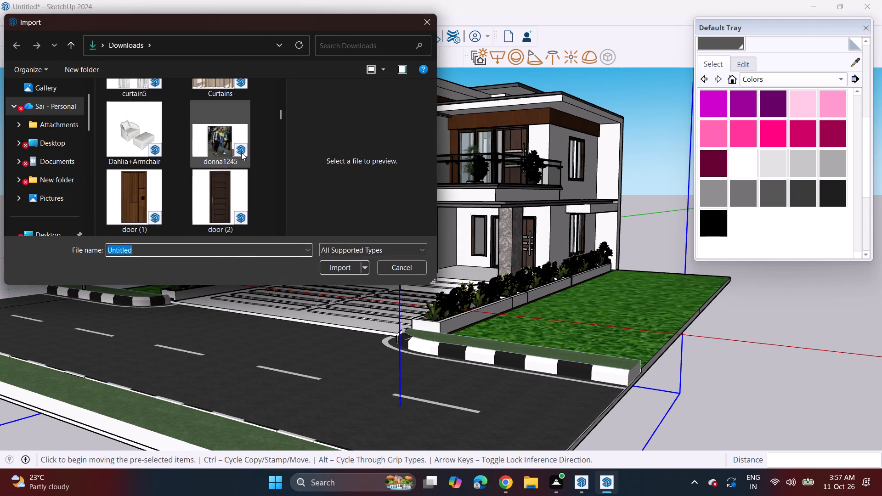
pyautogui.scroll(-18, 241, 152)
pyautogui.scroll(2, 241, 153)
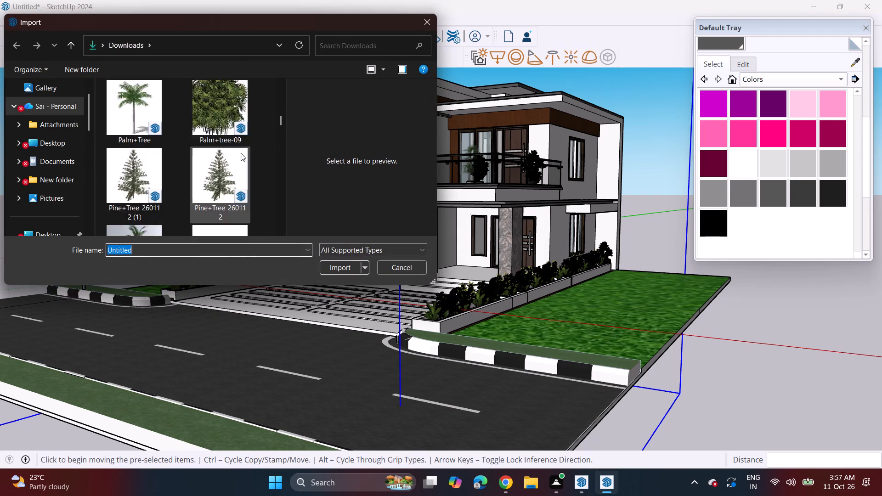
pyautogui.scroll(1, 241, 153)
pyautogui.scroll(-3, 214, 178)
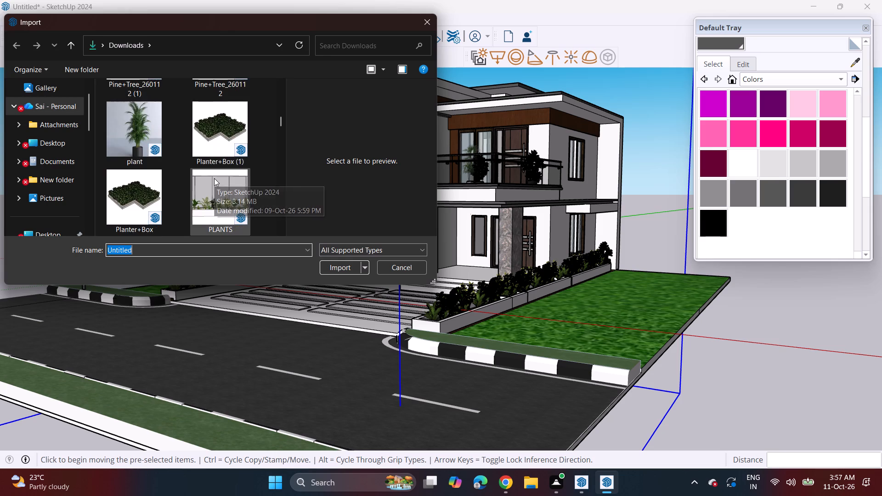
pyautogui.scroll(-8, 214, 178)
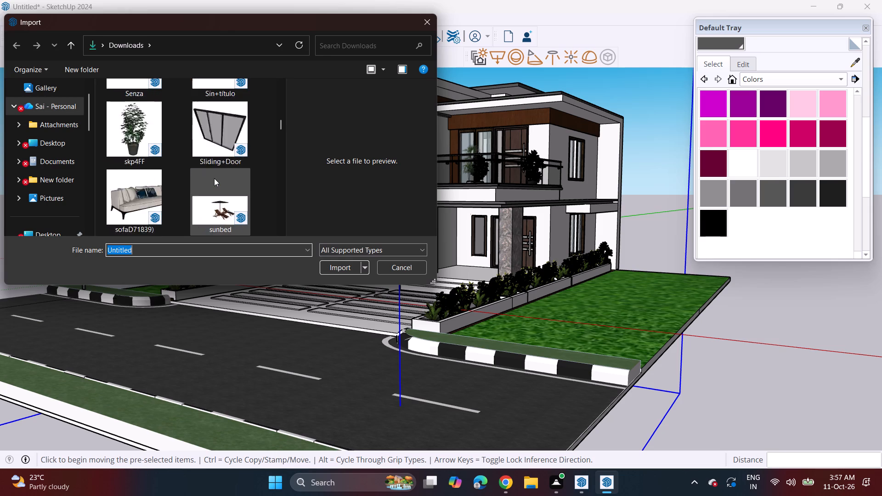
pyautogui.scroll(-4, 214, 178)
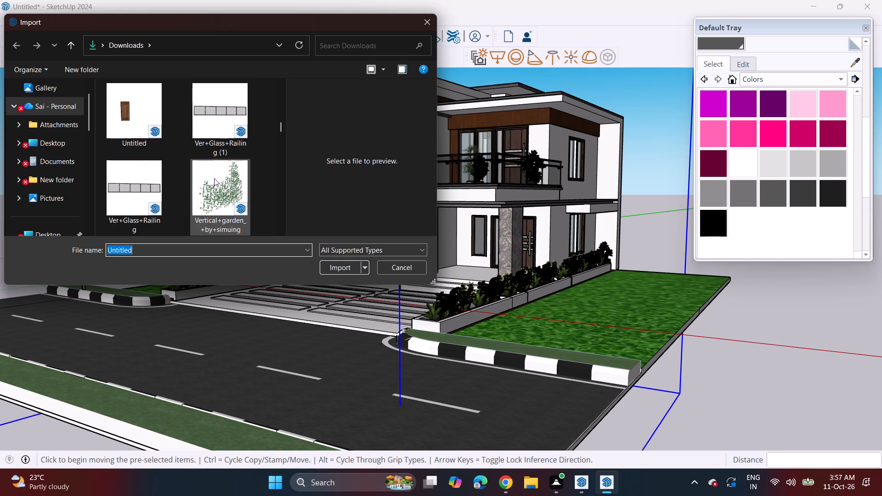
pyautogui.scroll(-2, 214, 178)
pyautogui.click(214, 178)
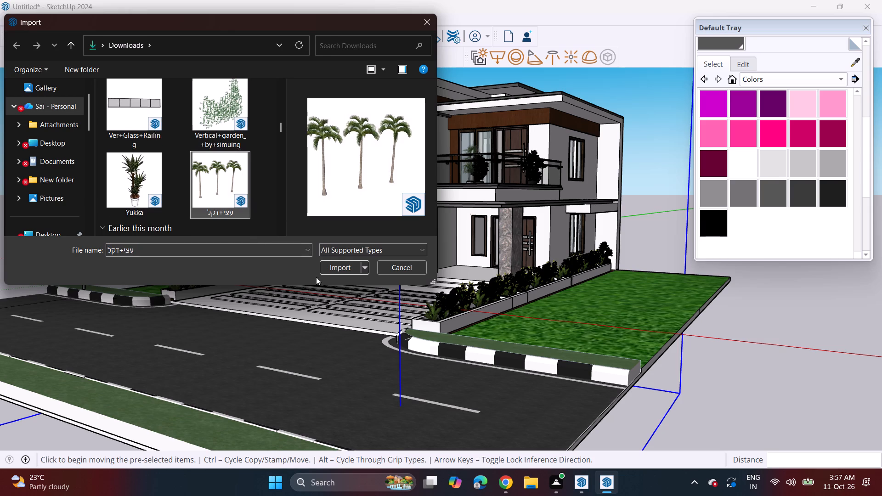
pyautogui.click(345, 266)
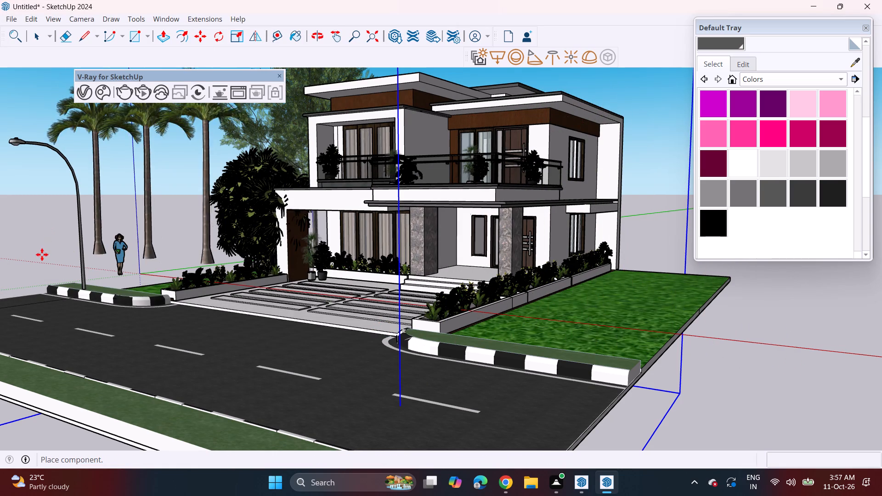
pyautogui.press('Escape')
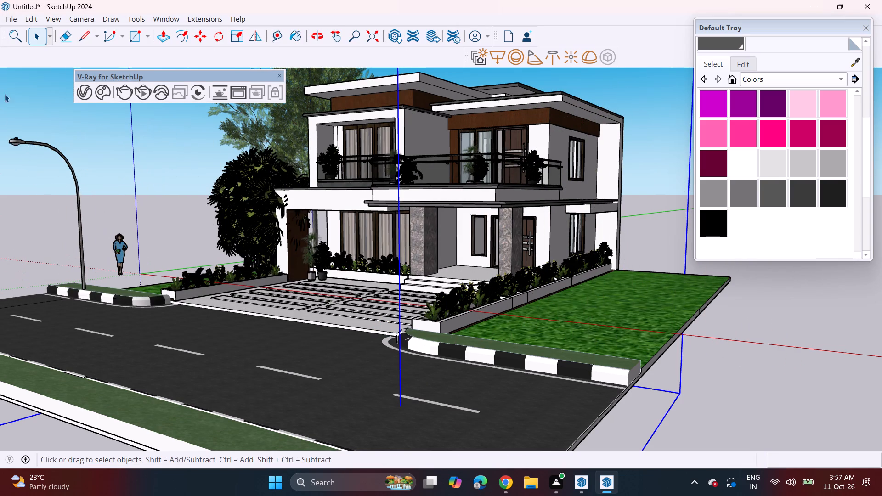
# Import the Palm+Tree model from the Downloads folder and place it on the lawn at the entrance side of the house.
pyautogui.click(13, 20)
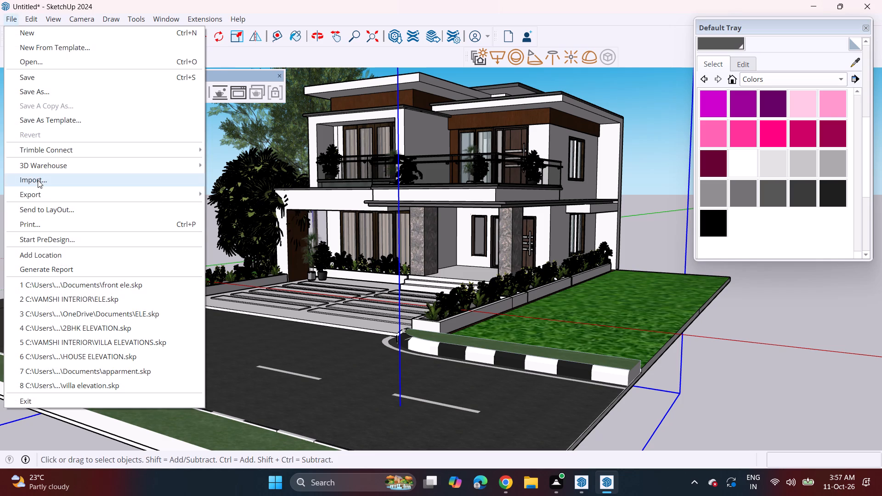
pyautogui.click(38, 180)
pyautogui.scroll(-12, 136, 184)
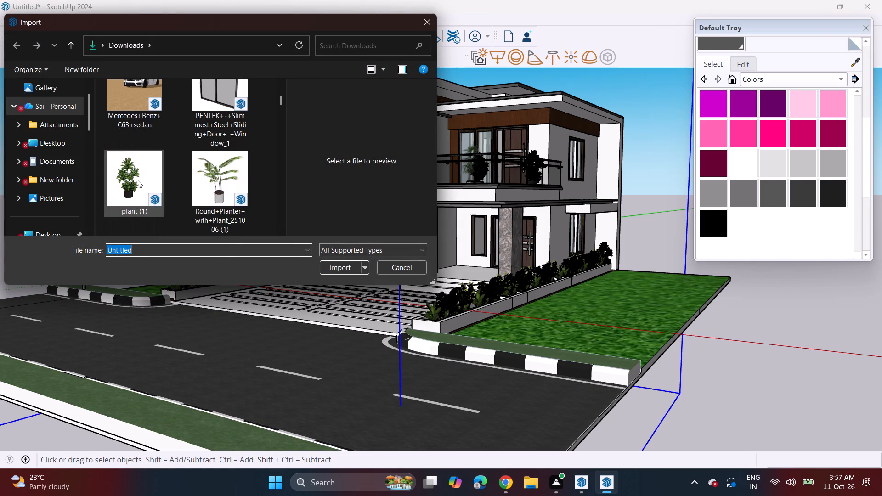
pyautogui.scroll(-18, 138, 180)
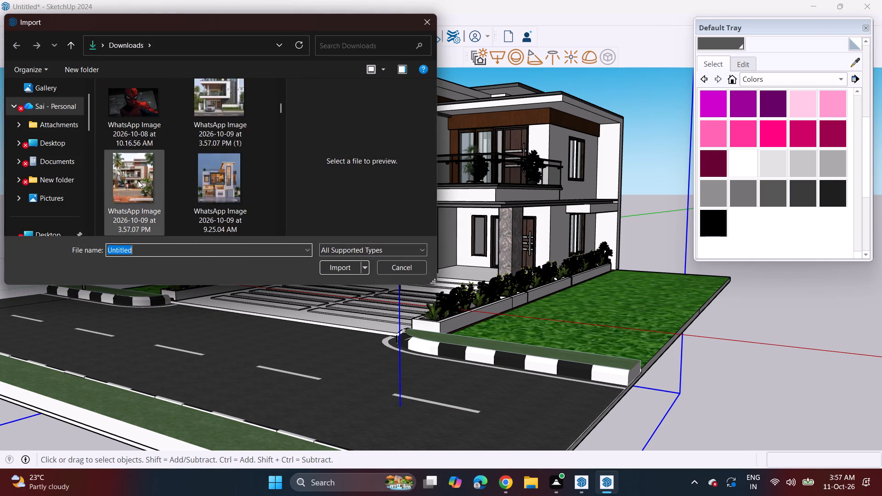
pyautogui.scroll(-18, 138, 180)
pyautogui.scroll(-5, 138, 180)
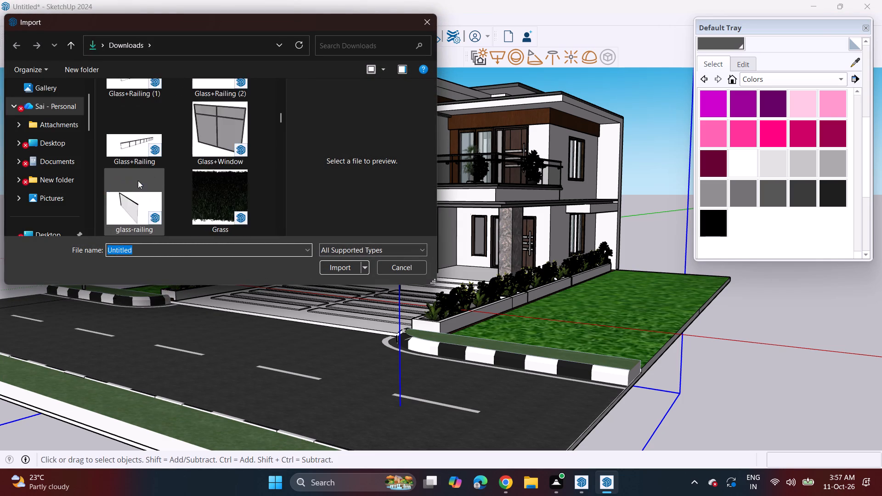
pyautogui.scroll(-6, 138, 180)
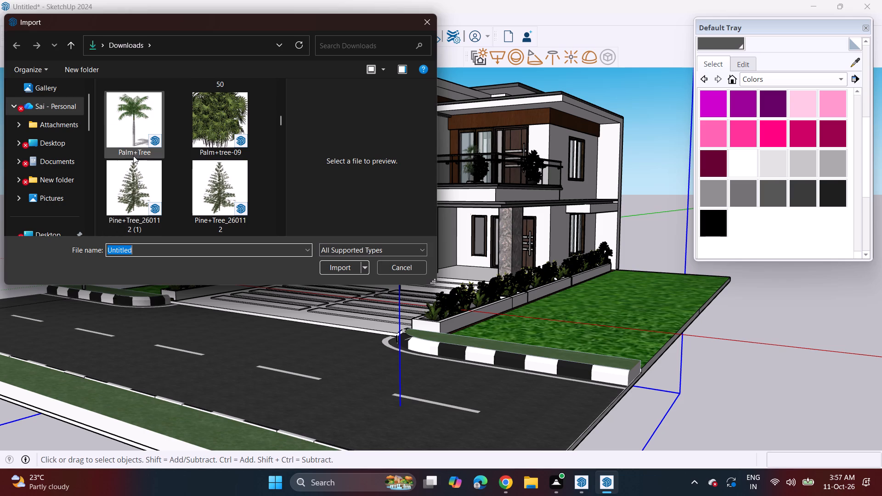
pyautogui.click(133, 140)
pyautogui.click(340, 266)
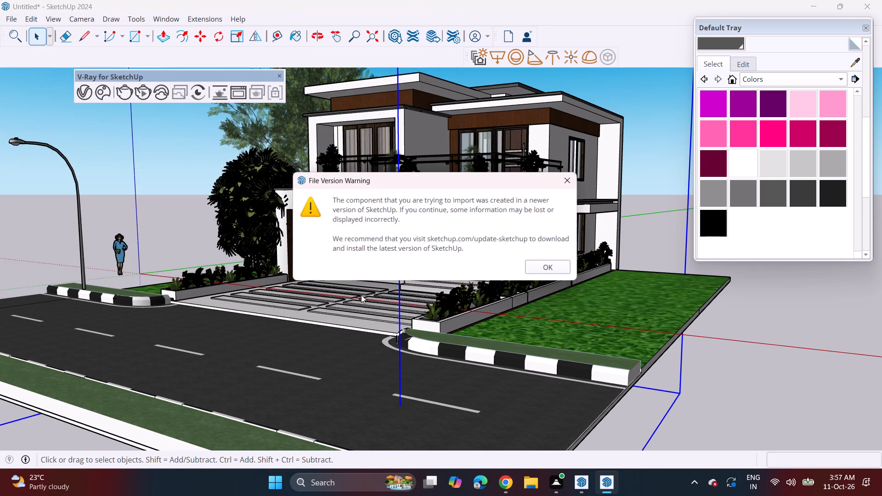
pyautogui.doubleClick(546, 272)
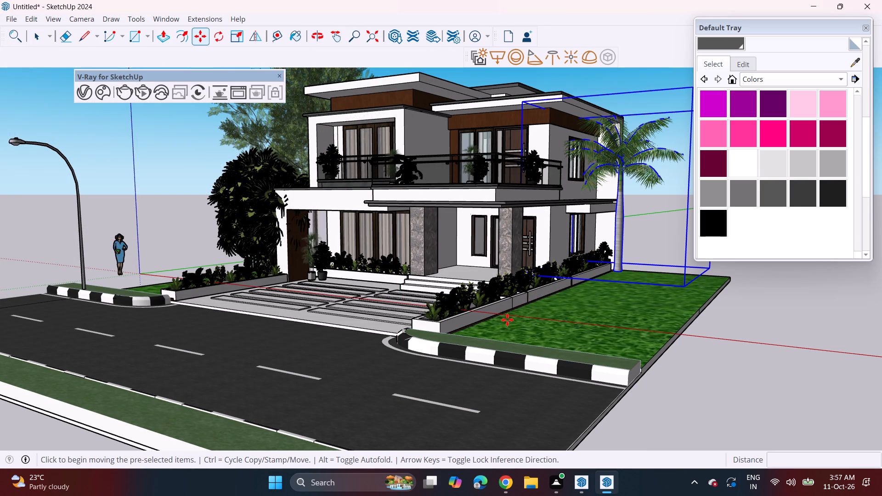
# Move the new palm across the plot to the front of the opposite side lawn, beside the driveway planter.
pyautogui.click(611, 271)
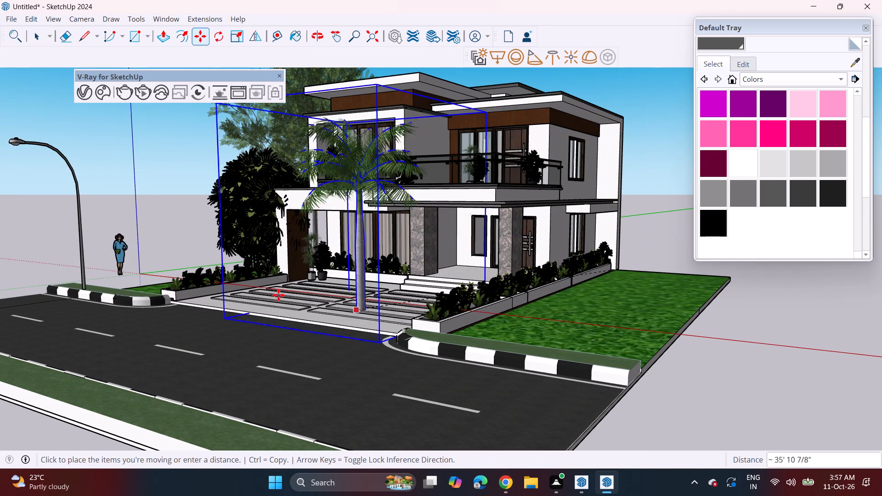
pyautogui.moveTo(182, 281); pyautogui.dragTo(387, 315, button='middle')
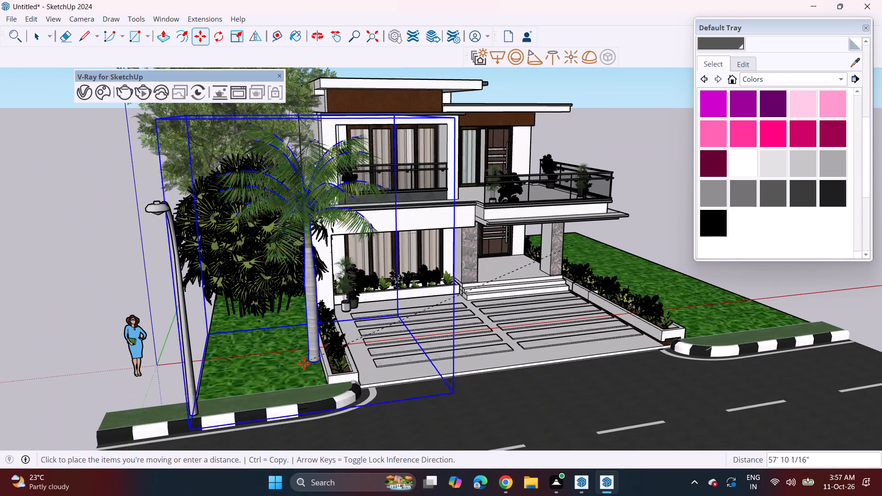
pyautogui.click(293, 373)
# Copy the driveway-side palm about 10' 10" along the front of the side lawn towards the standing woman.
pyautogui.click(294, 375)
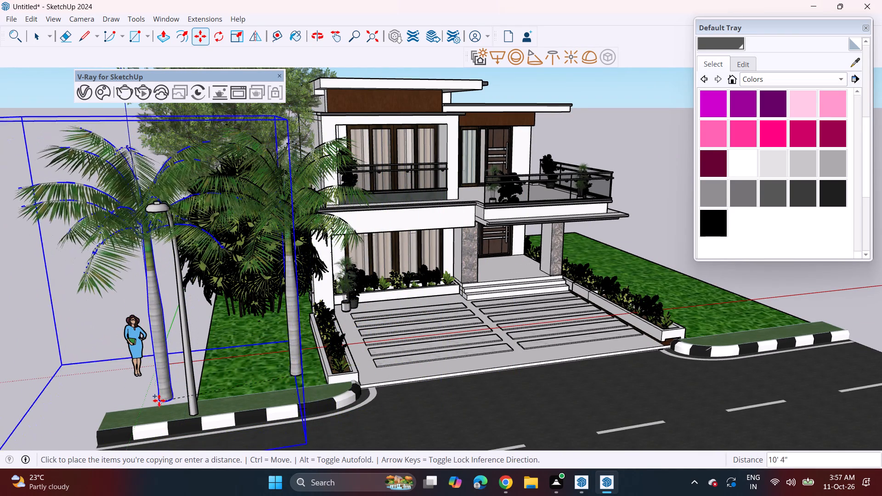
pyautogui.click(155, 395)
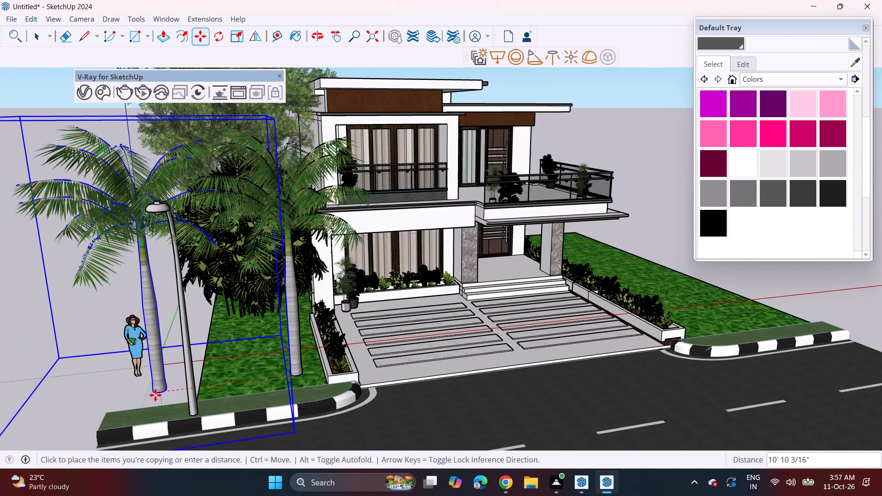
# Extend the side lawn's outer edge about 6' 8" with Push/Pull to line up with the end of the kerb.
pyautogui.moveTo(171, 394); pyautogui.dragTo(319, 365, button='middle')
pyautogui.scroll(3, 362, 354)
pyautogui.press('p')
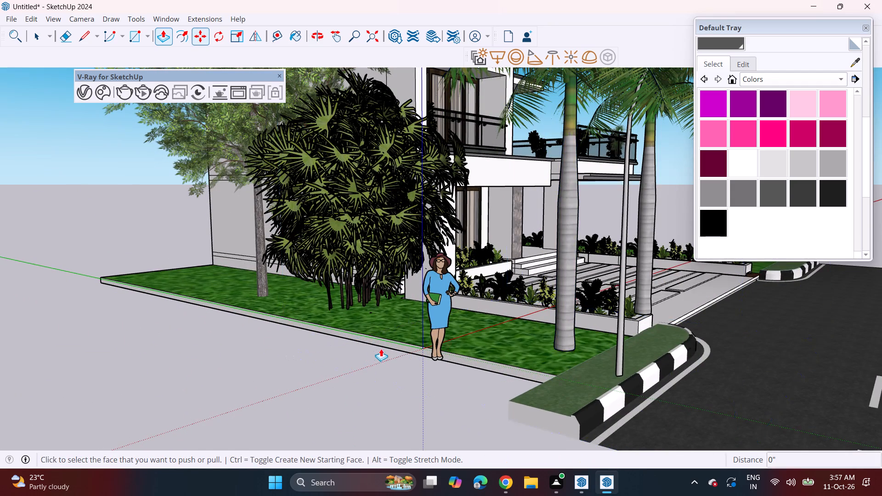
pyautogui.click(393, 348)
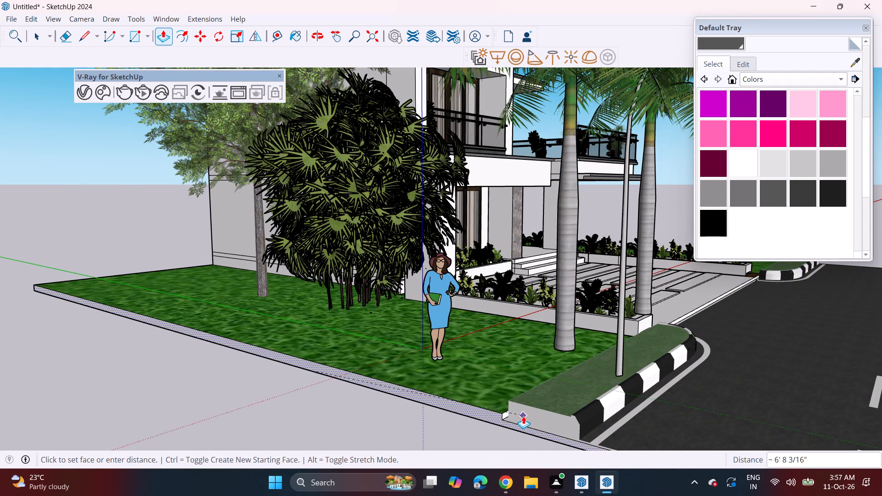
pyautogui.doubleClick(523, 416)
# Delete the standing woman figure from the side lawn.
pyautogui.moveTo(520, 405); pyautogui.dragTo(434, 399, button='middle')
pyautogui.press('space')
pyautogui.click(355, 294)
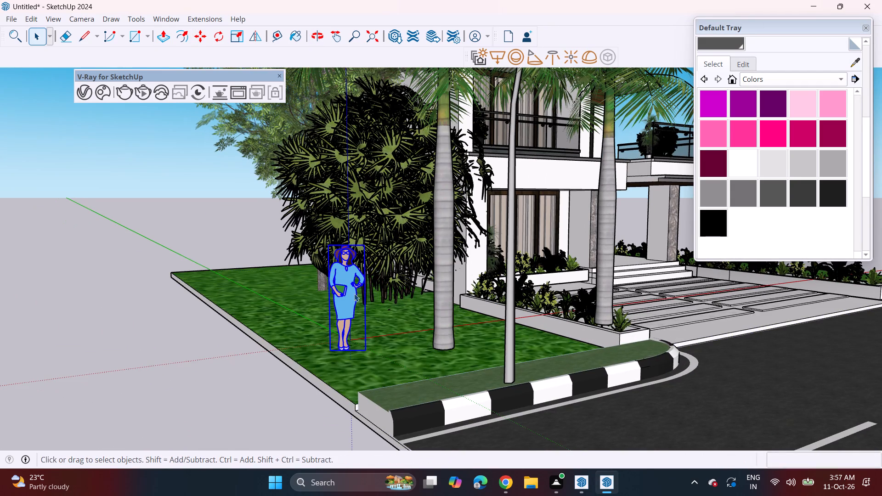
pyautogui.press('Delete')
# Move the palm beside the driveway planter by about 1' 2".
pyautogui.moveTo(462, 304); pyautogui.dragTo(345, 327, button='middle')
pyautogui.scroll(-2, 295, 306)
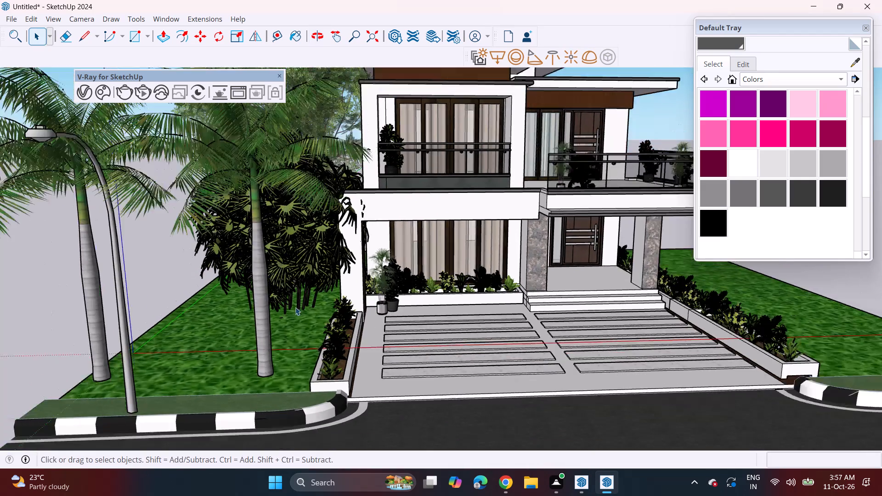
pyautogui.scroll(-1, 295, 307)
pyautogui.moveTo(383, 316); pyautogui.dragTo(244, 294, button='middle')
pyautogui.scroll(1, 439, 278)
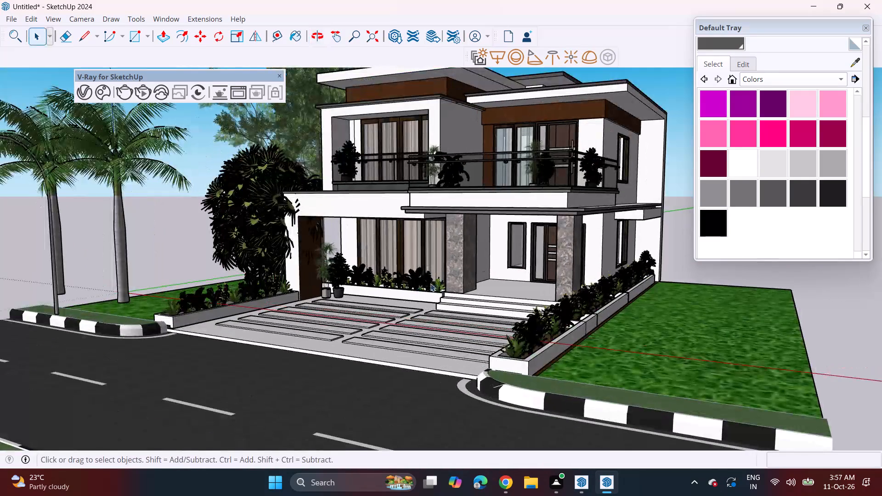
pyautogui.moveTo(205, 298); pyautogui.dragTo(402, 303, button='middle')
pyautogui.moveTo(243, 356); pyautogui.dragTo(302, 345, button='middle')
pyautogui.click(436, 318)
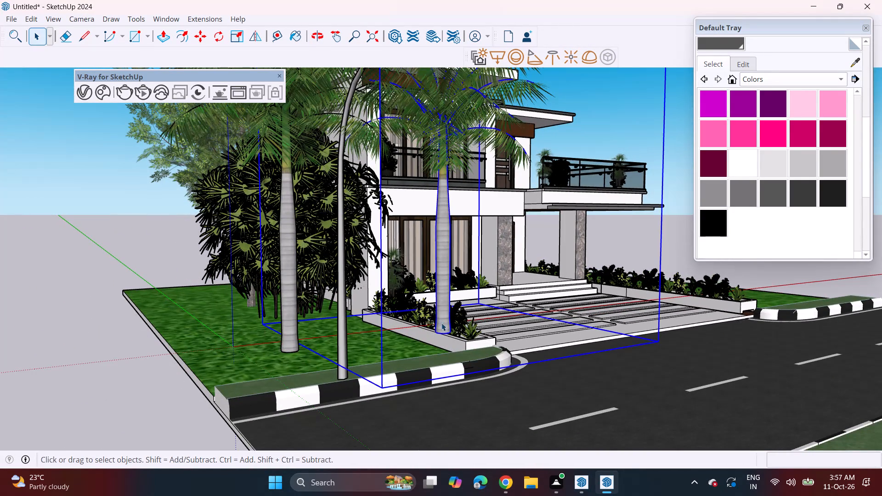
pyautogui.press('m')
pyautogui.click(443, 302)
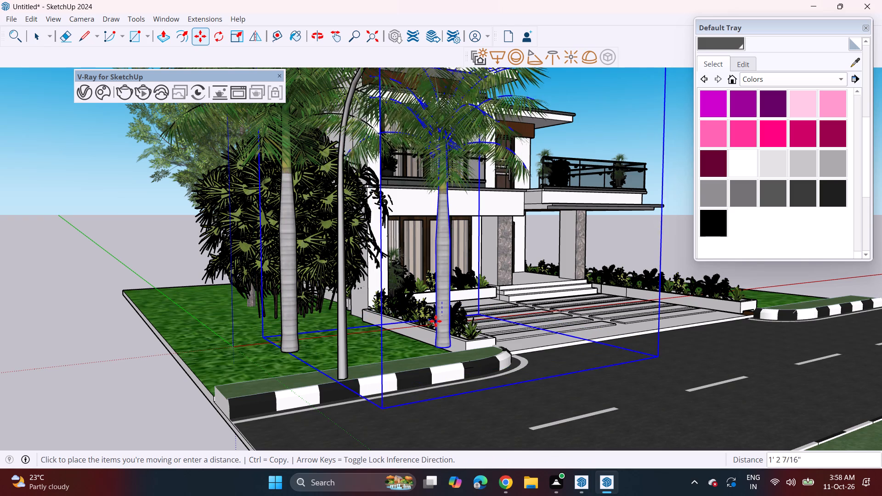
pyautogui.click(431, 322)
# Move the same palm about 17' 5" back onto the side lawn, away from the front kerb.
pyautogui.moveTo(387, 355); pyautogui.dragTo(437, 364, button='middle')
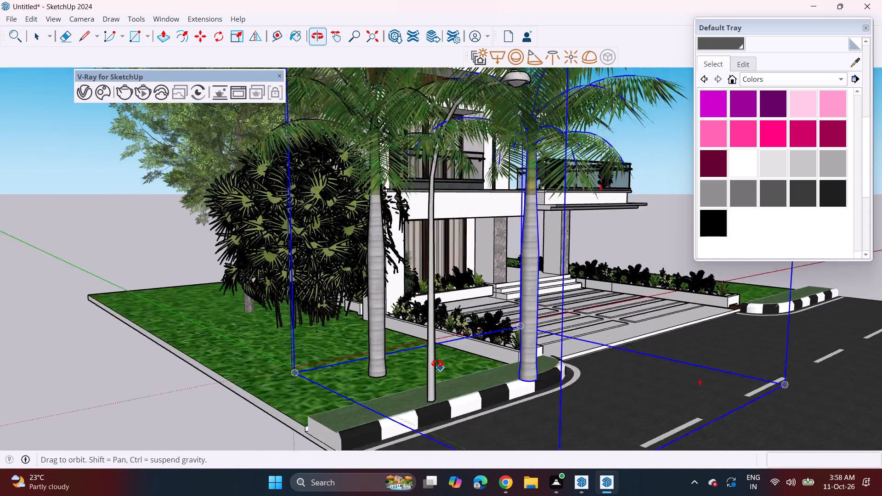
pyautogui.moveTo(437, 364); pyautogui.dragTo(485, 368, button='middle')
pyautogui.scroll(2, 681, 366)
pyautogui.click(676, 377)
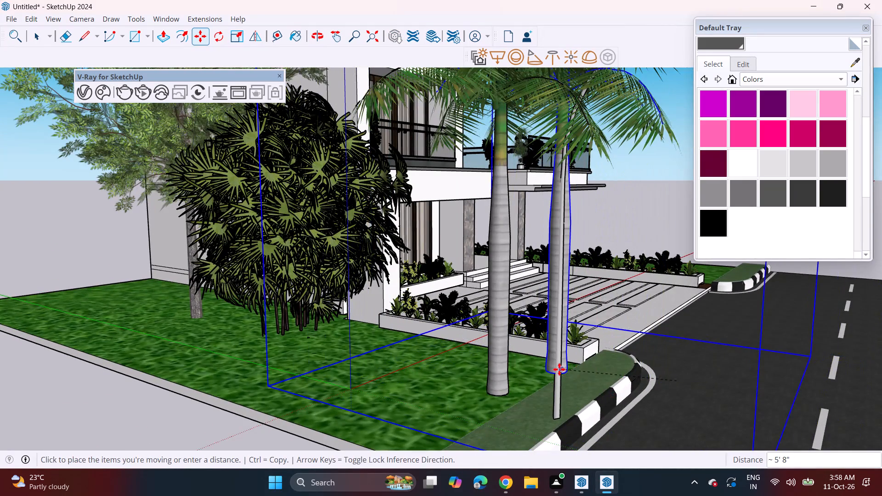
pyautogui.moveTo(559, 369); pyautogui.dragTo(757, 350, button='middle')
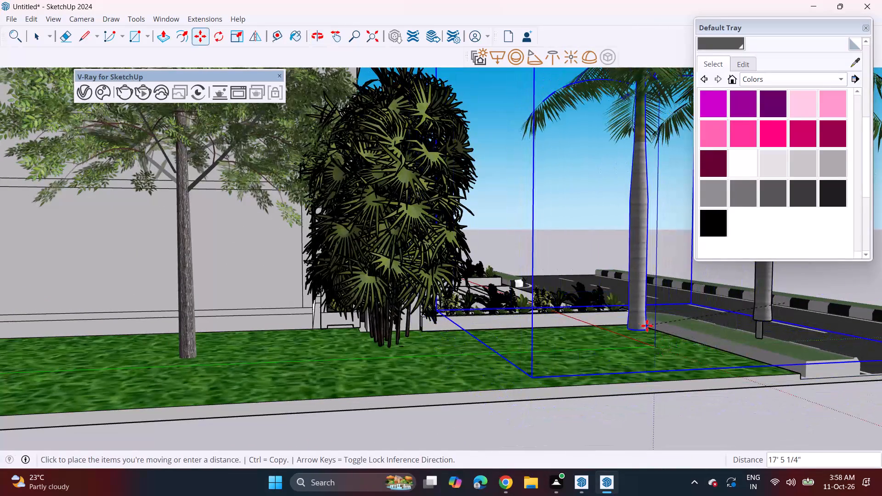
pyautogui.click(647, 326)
# Reposition the other palm with moves of about 14' 10" and 22' 8" so it stands beside the driveway planter.
pyautogui.press('space')
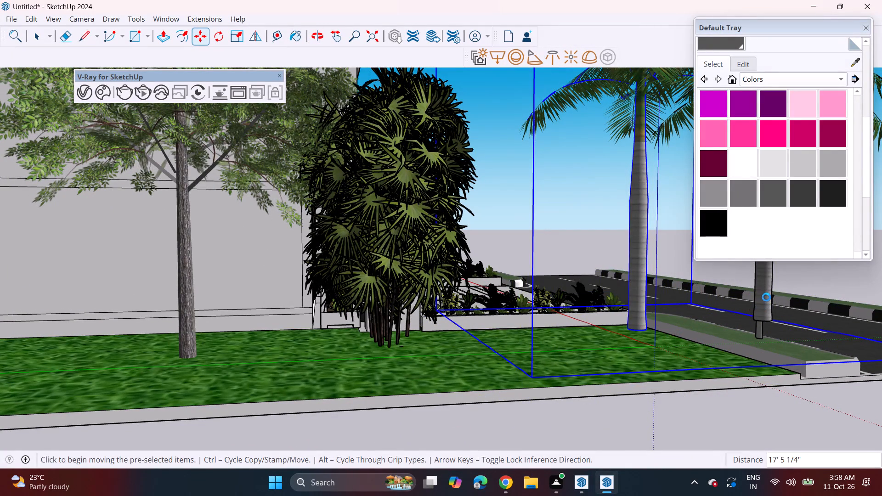
pyautogui.click(768, 305)
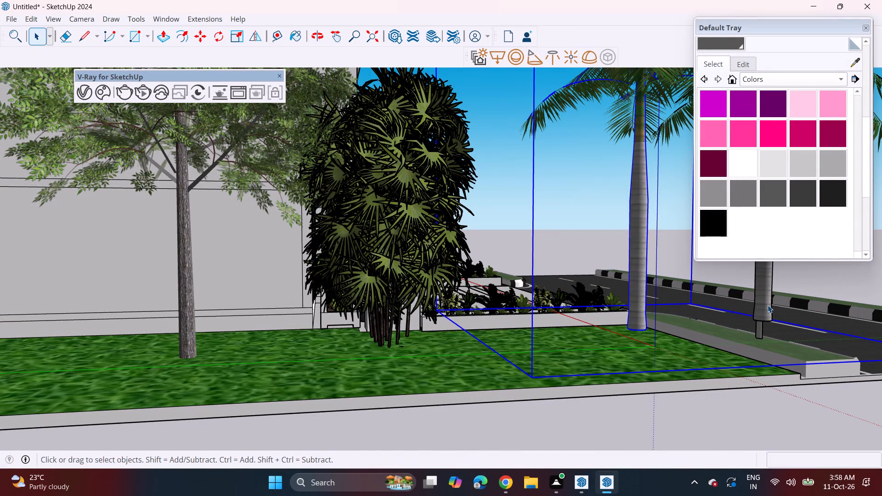
pyautogui.press('m')
pyautogui.click(768, 301)
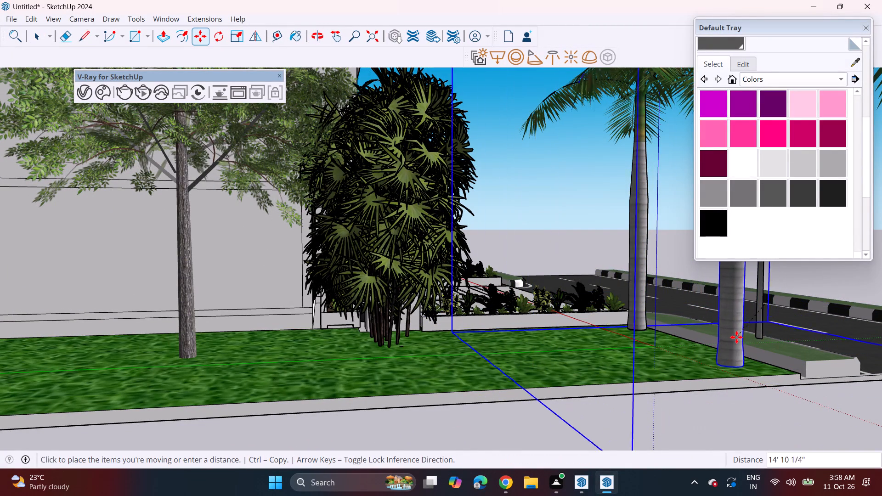
pyautogui.click(733, 336)
pyautogui.moveTo(754, 332); pyautogui.dragTo(653, 353, button='middle')
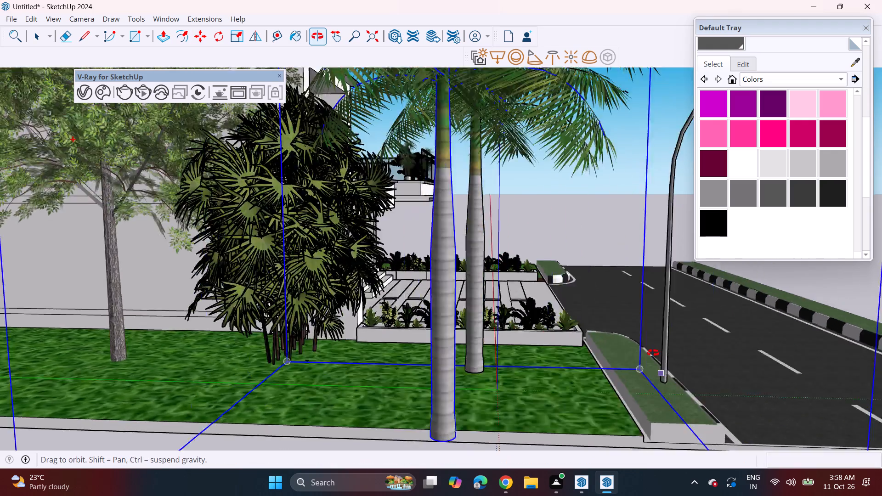
pyautogui.moveTo(653, 353); pyautogui.dragTo(425, 350, button='middle')
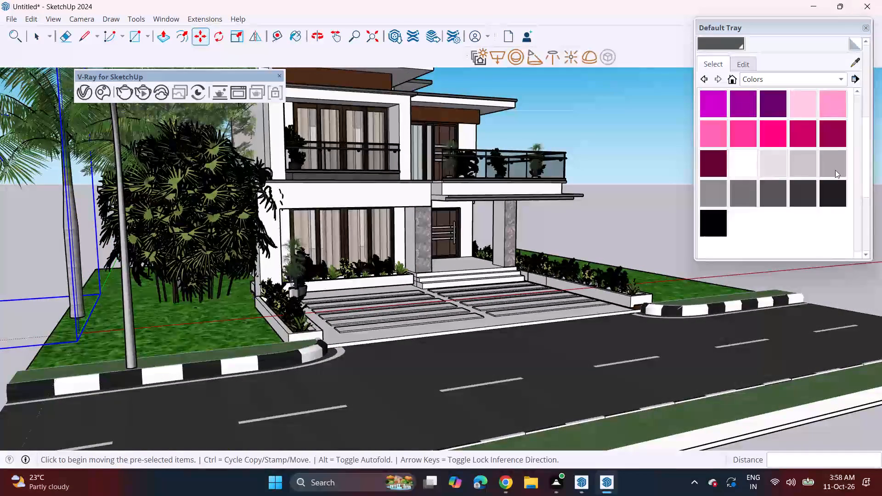
pyautogui.click(77, 314)
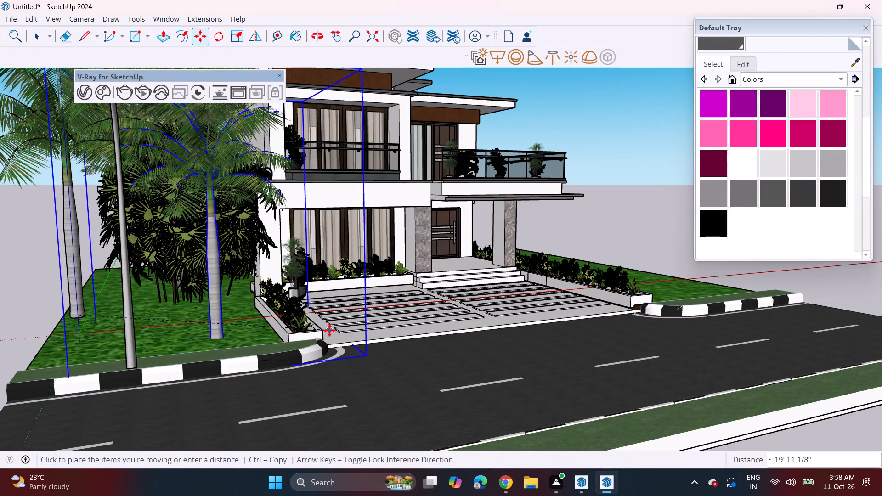
pyautogui.click(362, 332)
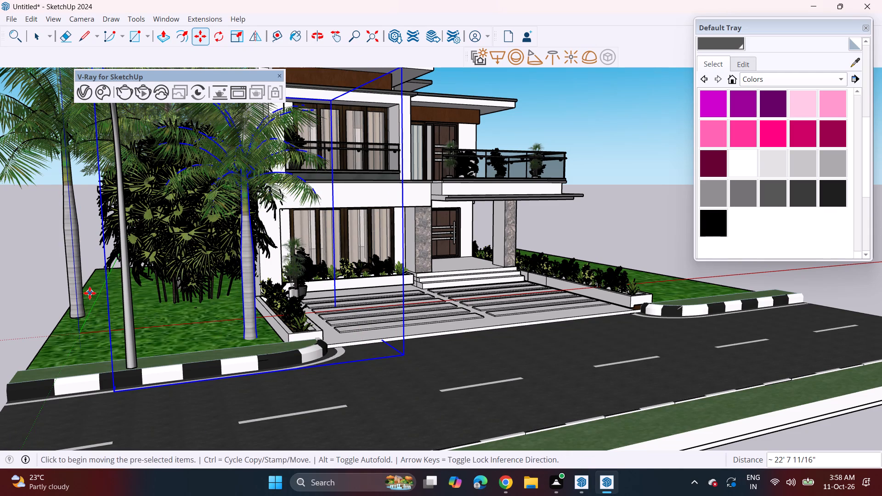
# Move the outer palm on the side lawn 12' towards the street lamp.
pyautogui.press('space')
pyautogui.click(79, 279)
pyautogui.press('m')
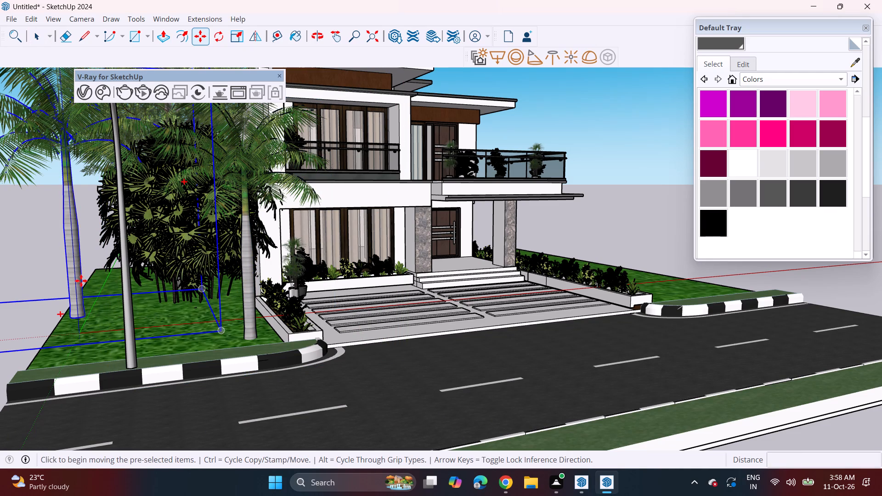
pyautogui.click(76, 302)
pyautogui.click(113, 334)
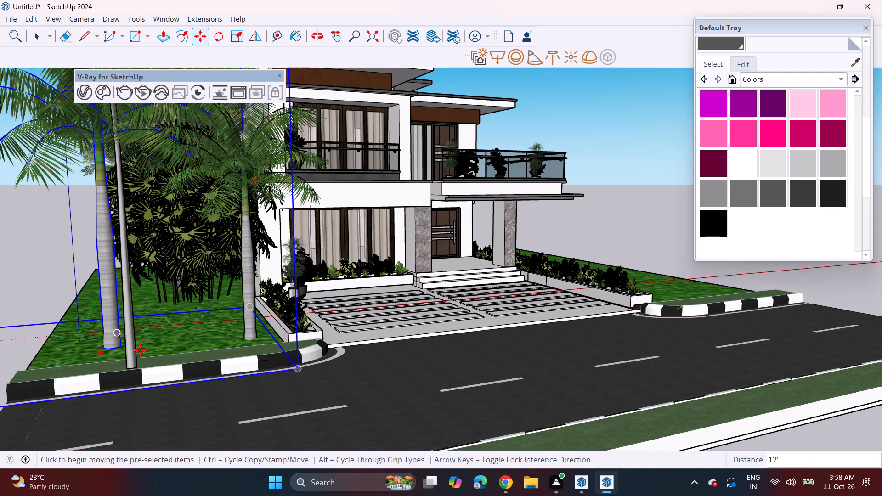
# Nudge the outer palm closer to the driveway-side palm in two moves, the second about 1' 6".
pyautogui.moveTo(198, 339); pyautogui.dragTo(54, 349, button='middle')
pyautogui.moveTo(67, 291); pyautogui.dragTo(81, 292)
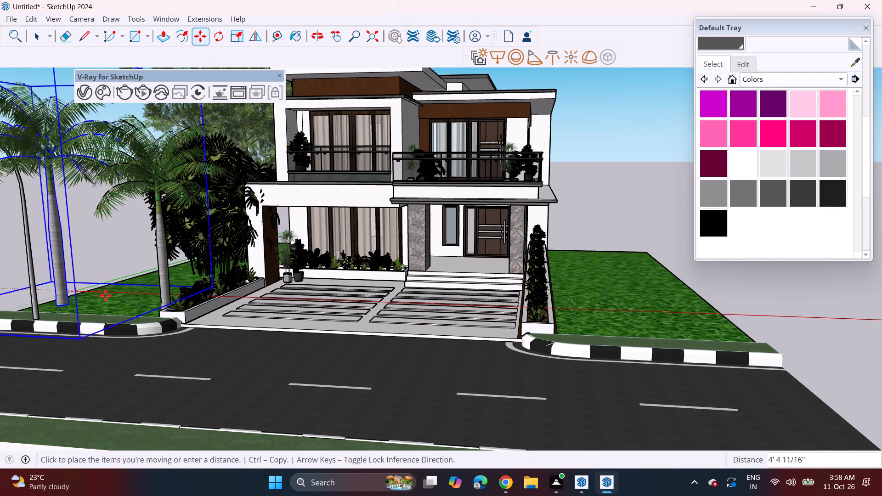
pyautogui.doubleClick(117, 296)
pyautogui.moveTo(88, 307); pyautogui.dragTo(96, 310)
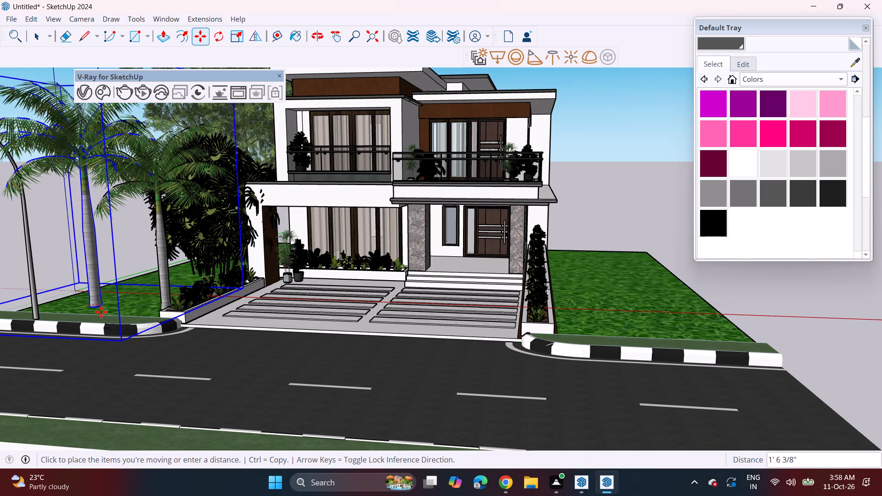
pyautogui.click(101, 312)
# Delete the outer palm standing by the street lamp.
pyautogui.moveTo(117, 313); pyautogui.dragTo(406, 307, button='middle')
pyautogui.scroll(2, 636, 312)
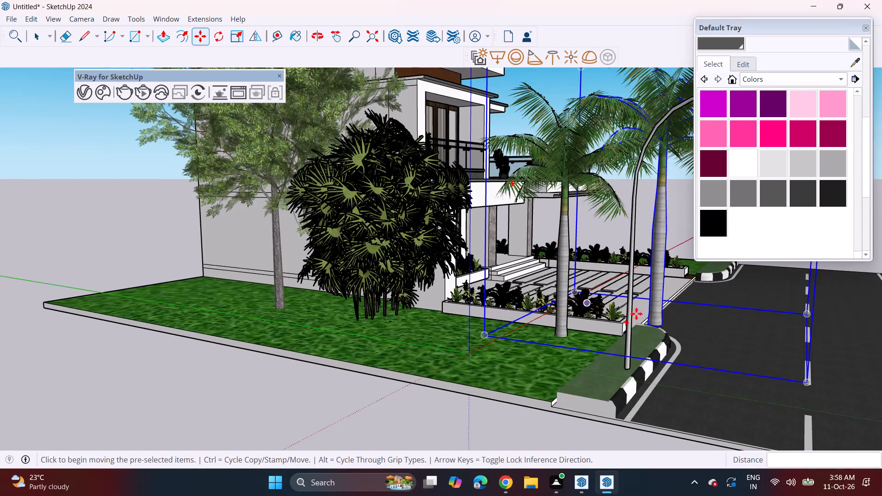
pyautogui.scroll(1, 636, 314)
pyautogui.press('Delete')
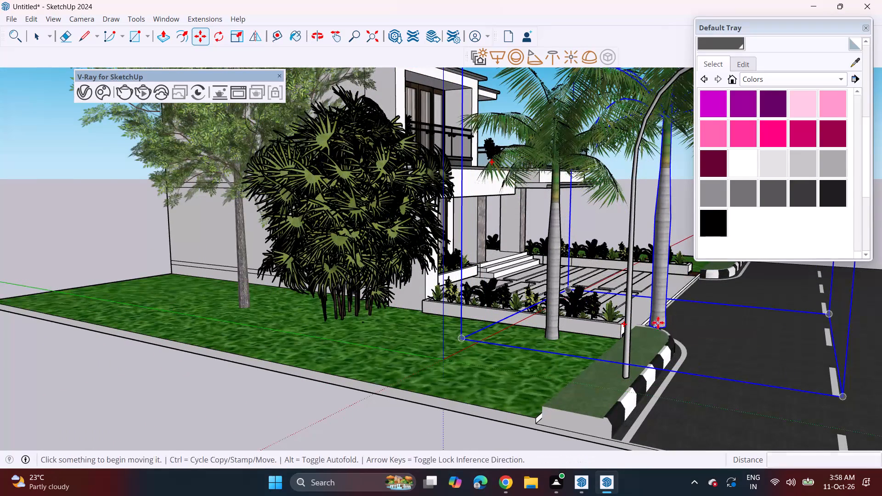
# Copy the remaining palm about 12' 4" across the front of the lawn towards its outer edge.
pyautogui.click(556, 321)
pyautogui.press('space')
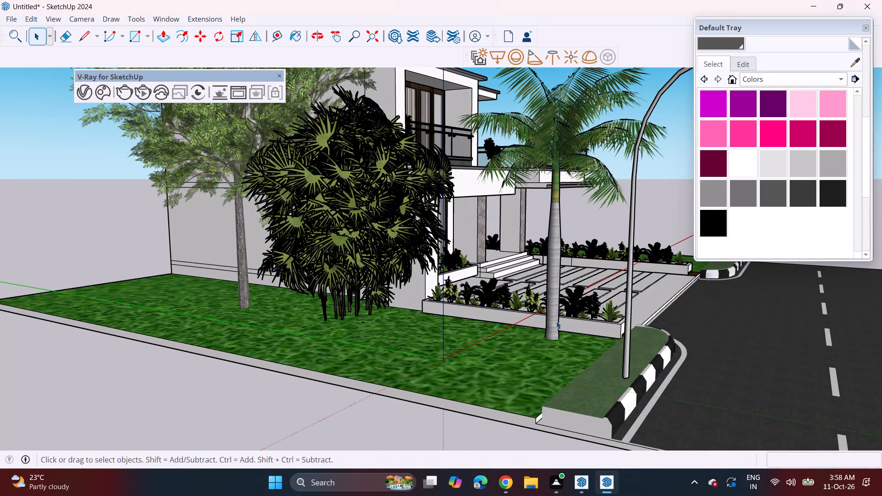
pyautogui.click(554, 334)
pyautogui.press('m')
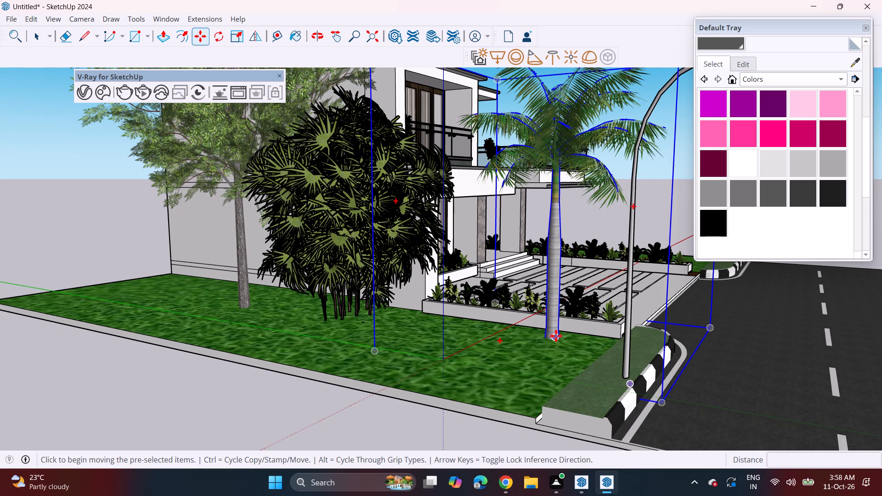
pyautogui.click(556, 336)
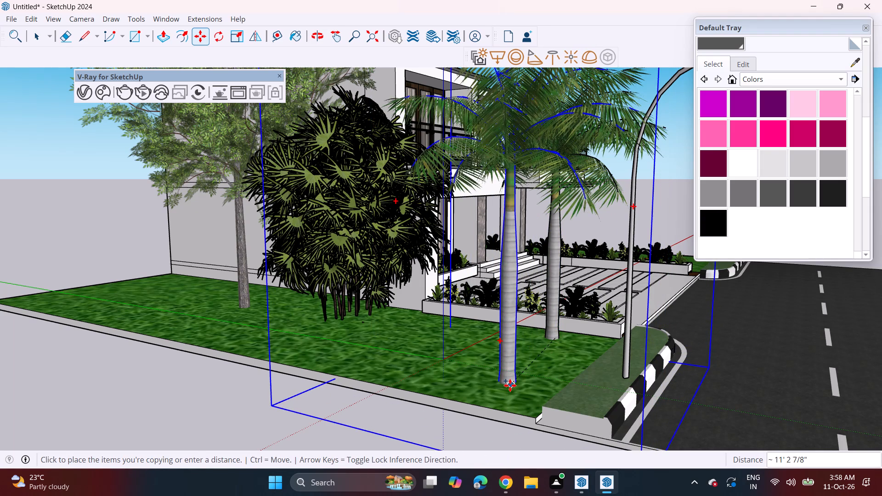
pyautogui.click(525, 393)
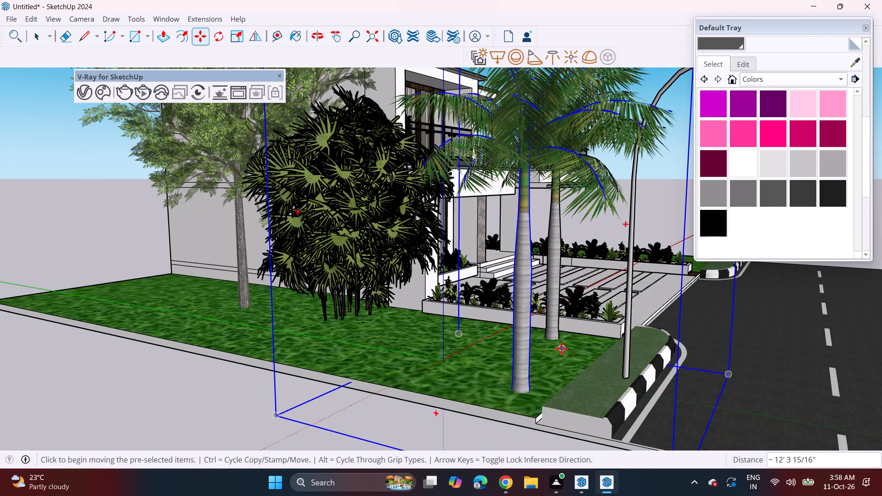
# Move the driveway-side palm slightly towards the kerb, near the front end of the planter.
pyautogui.press('space')
pyautogui.click(557, 335)
pyautogui.press('m')
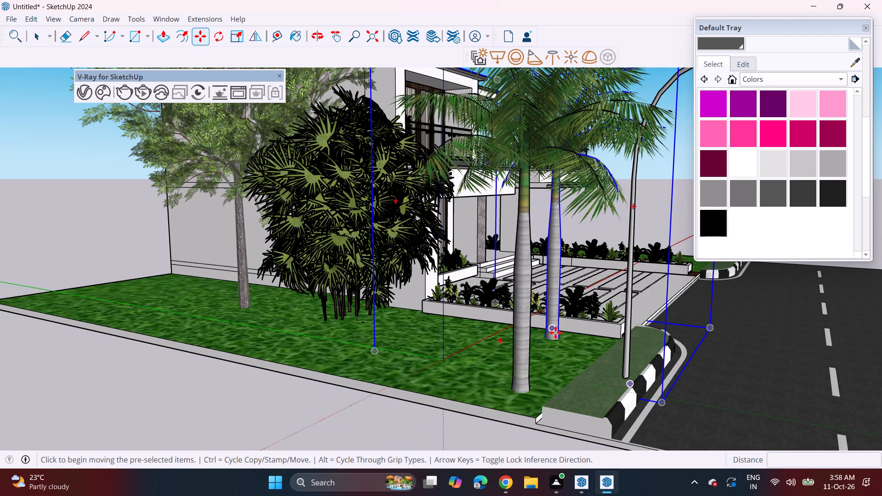
pyautogui.click(555, 333)
pyautogui.click(588, 339)
# Paint the ground-floor front walls, the band above them and the side wall by the entrance white.
pyautogui.moveTo(598, 336); pyautogui.dragTo(591, 336, button='middle')
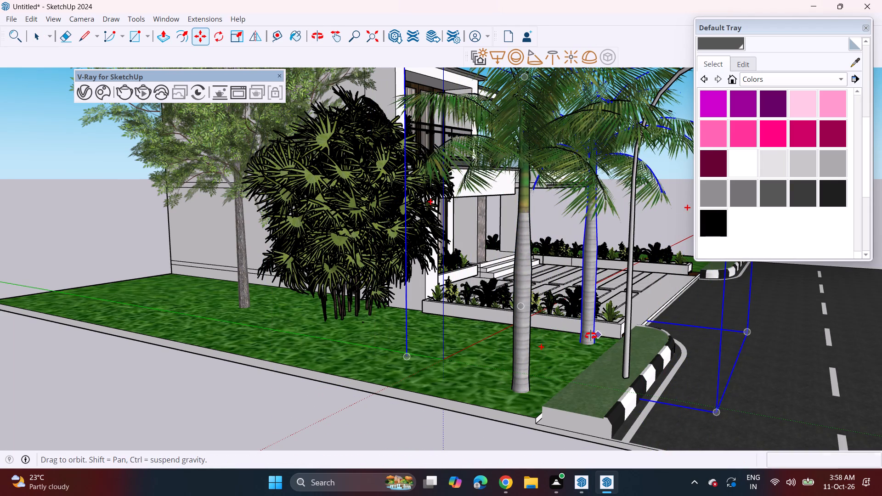
pyautogui.moveTo(591, 336); pyautogui.dragTo(255, 338, button='middle')
pyautogui.moveTo(301, 332); pyautogui.dragTo(322, 328, button='middle')
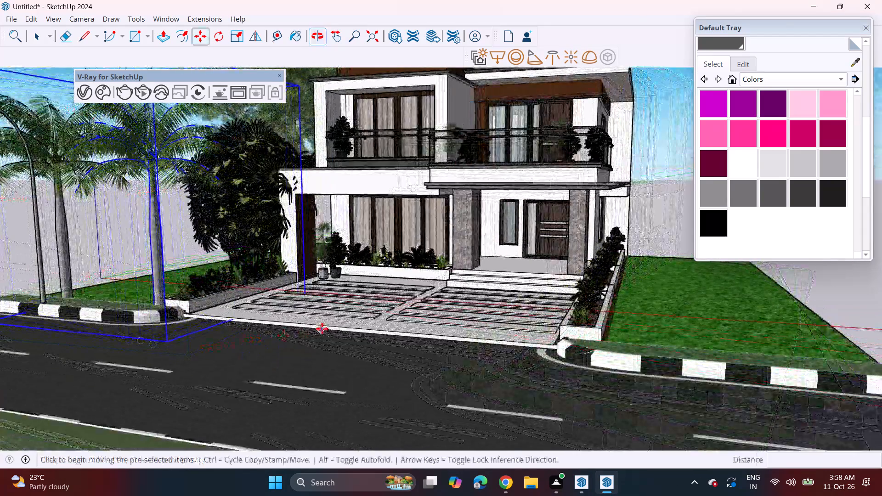
pyautogui.scroll(-4, 321, 324)
pyautogui.click(751, 166)
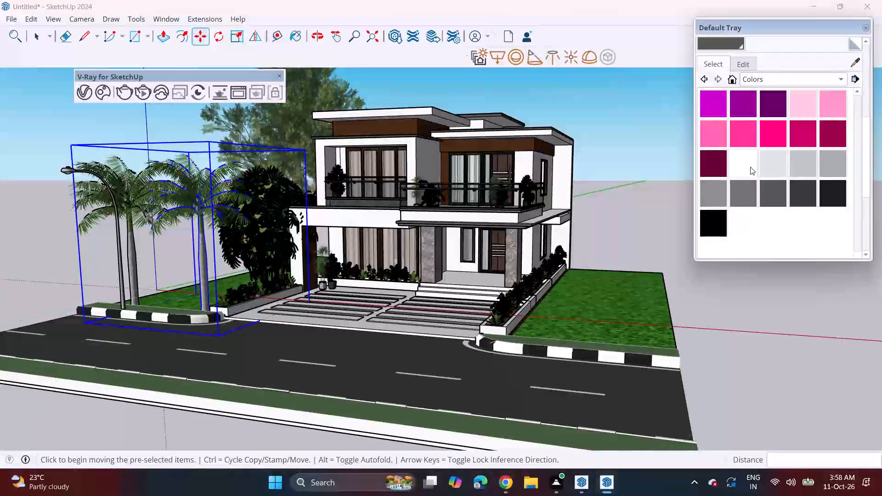
pyautogui.click(361, 216)
pyautogui.click(339, 246)
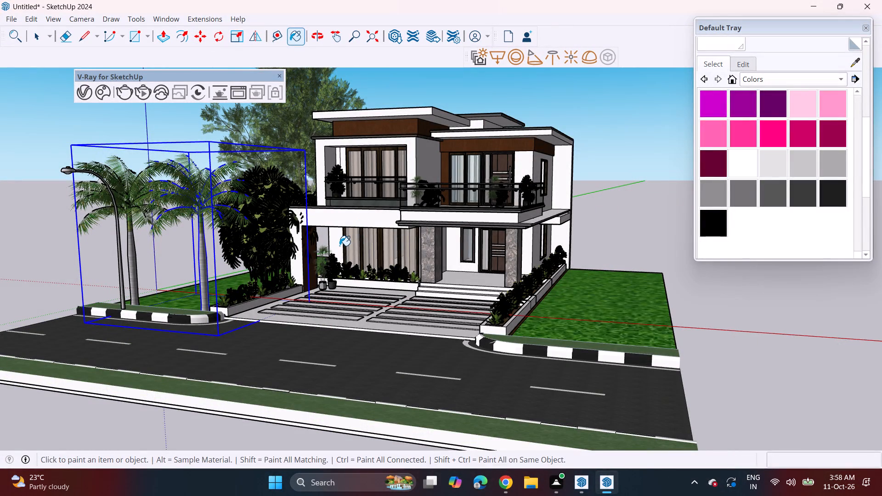
pyautogui.click(455, 251)
pyautogui.click(469, 267)
pyautogui.click(527, 253)
# Paint the upper-floor walls, the projecting balcony frame and the roof slab edges white.
pyautogui.click(557, 187)
pyautogui.click(522, 170)
pyautogui.moveTo(430, 145); pyautogui.dragTo(428, 149)
pyautogui.click(409, 152)
pyautogui.click(413, 113)
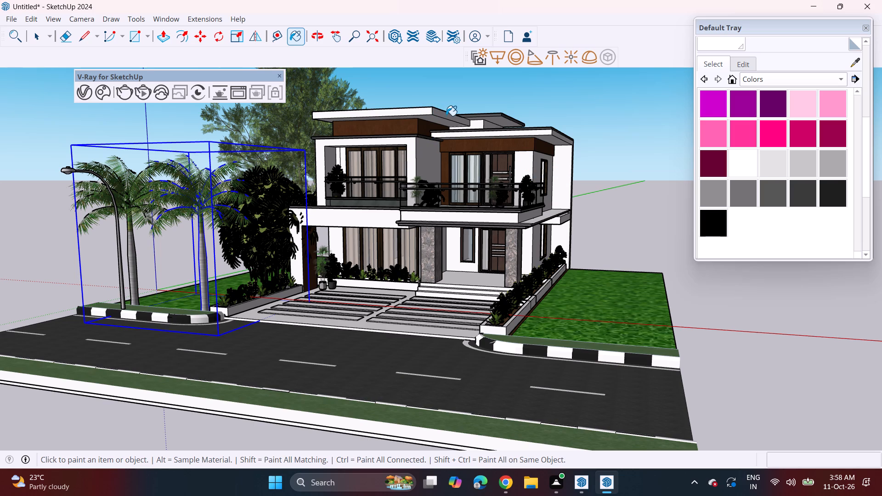
pyautogui.click(446, 116)
pyautogui.click(444, 120)
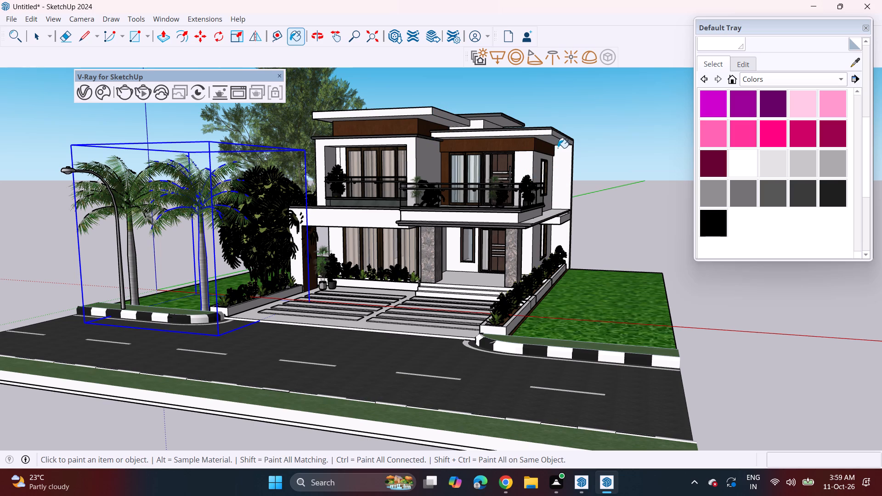
pyautogui.click(557, 144)
# Draw a circle of about 6" radius on the underside of the upper roof slab, near its outer front corner.
pyautogui.moveTo(305, 149); pyautogui.dragTo(318, 131, button='middle')
pyautogui.scroll(7, 346, 108)
pyautogui.moveTo(397, 129); pyautogui.dragTo(382, 97, button='middle')
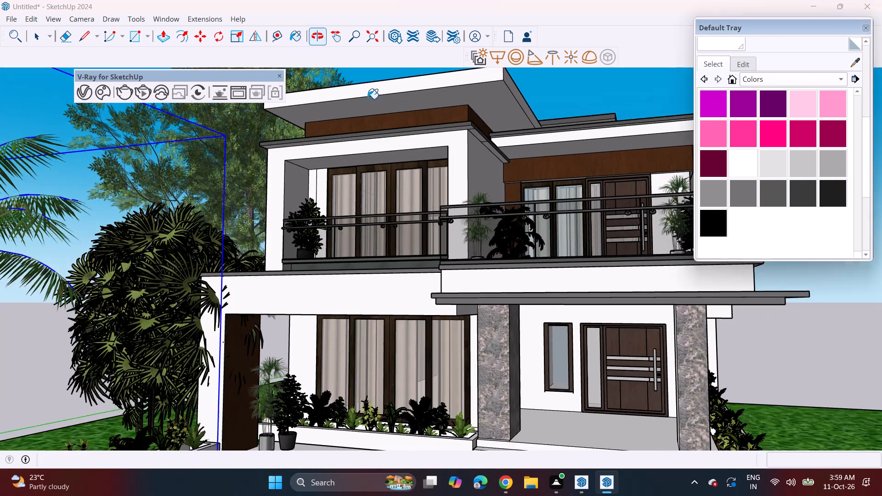
pyautogui.scroll(9, 332, 105)
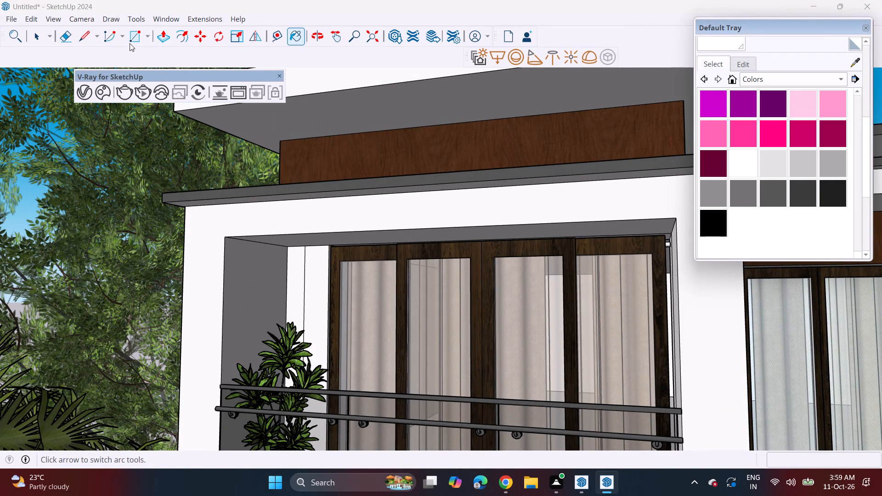
pyautogui.doubleClick(144, 37)
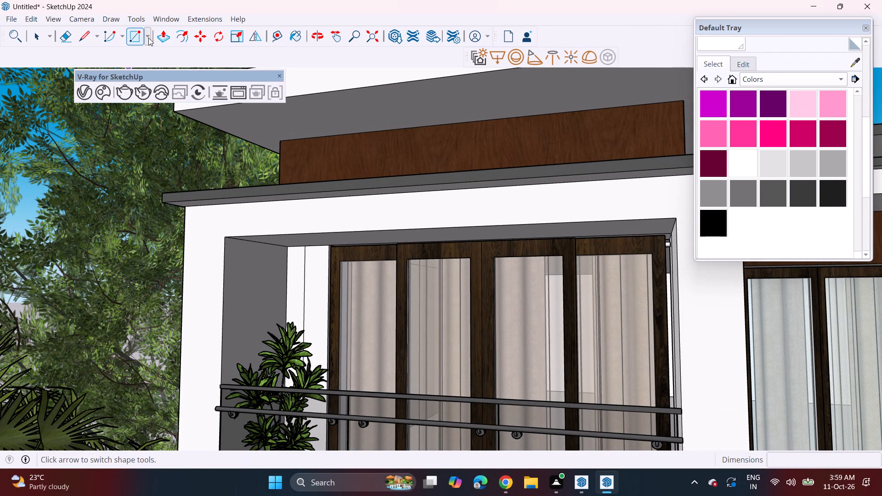
pyautogui.click(148, 38)
pyautogui.click(146, 82)
pyautogui.scroll(2, 288, 129)
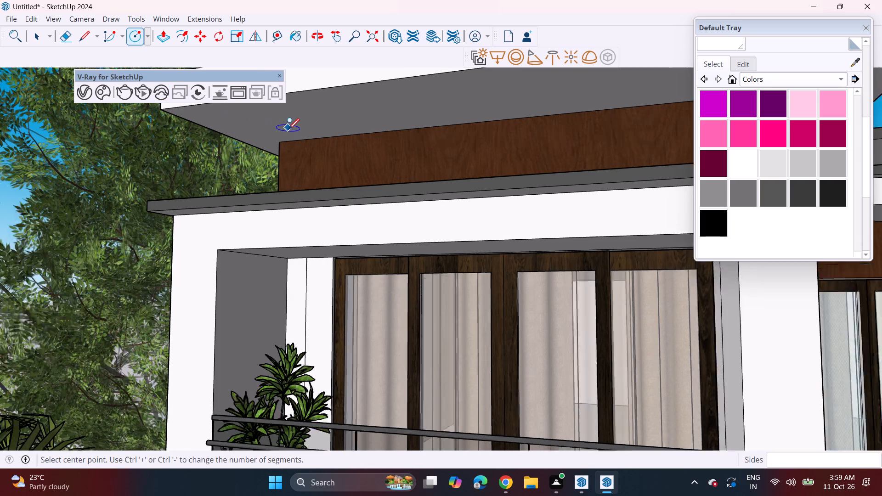
pyautogui.click(317, 112)
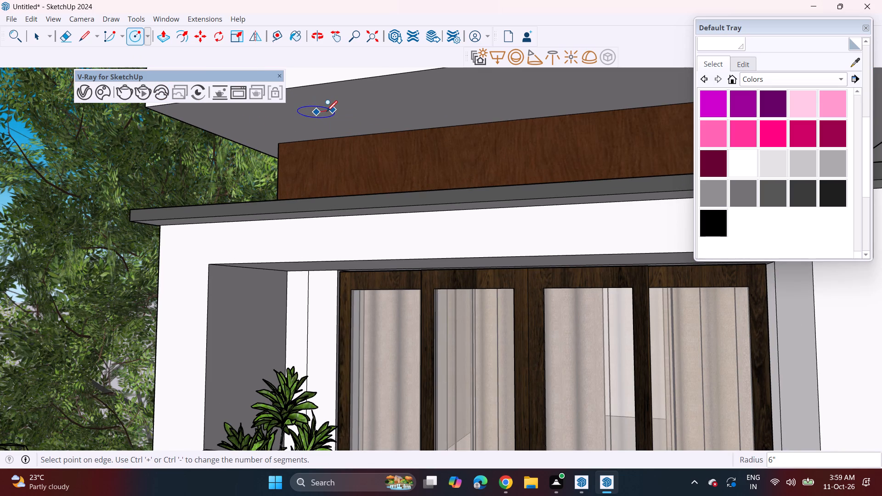
pyautogui.click(327, 111)
pyautogui.scroll(-4, 322, 119)
# Copy the circle twice in a row along the front soffit of the upper roof, about 6' 5" and 6' 11" apart.
pyautogui.press('space')
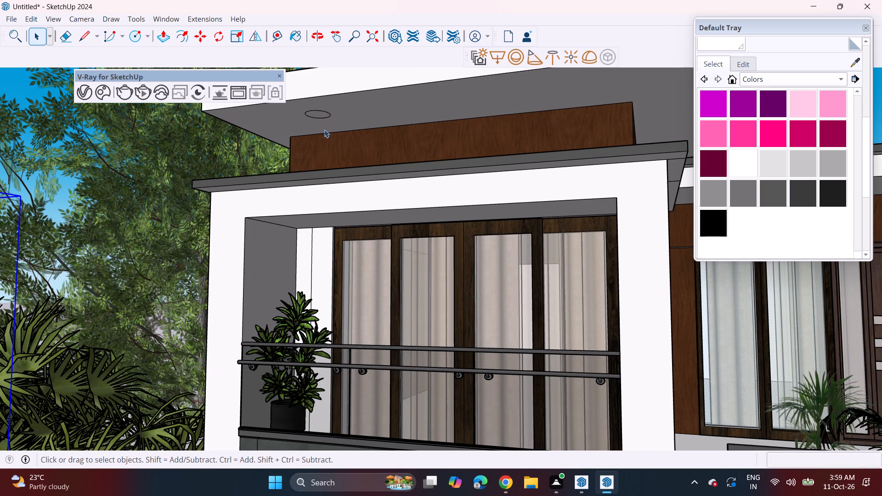
pyautogui.doubleClick(323, 119)
pyautogui.click(351, 99)
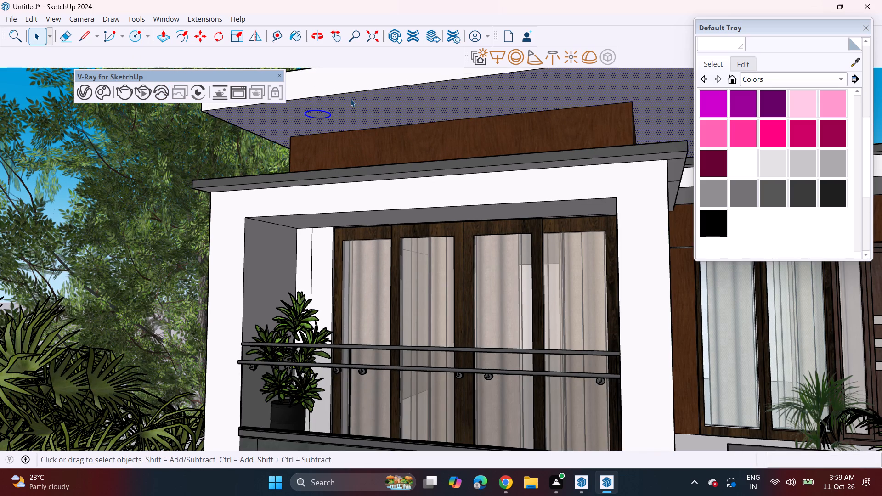
pyautogui.click(326, 116)
pyautogui.press('m')
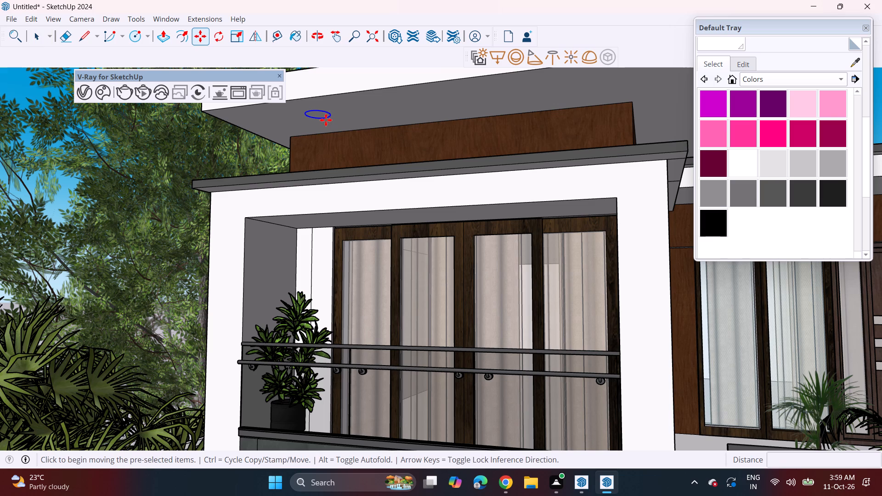
pyautogui.click(321, 125)
pyautogui.click(473, 109)
pyautogui.scroll(-3, 474, 110)
pyautogui.click(475, 108)
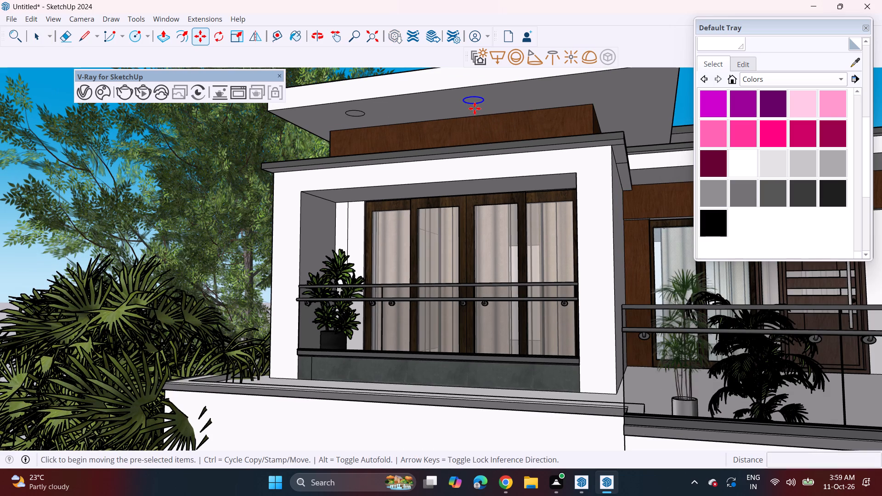
pyautogui.click(616, 99)
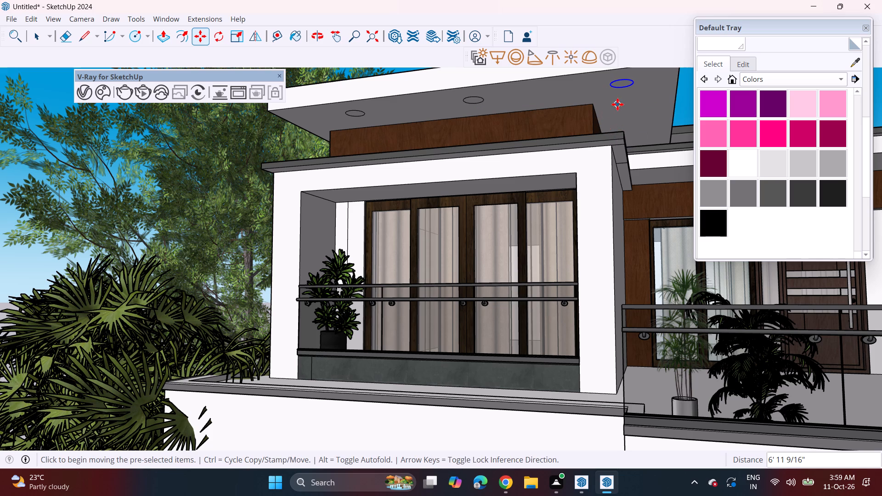
# Copy the last circle about 7' 5" back along the side overhang of the upper roof.
pyautogui.click(620, 86)
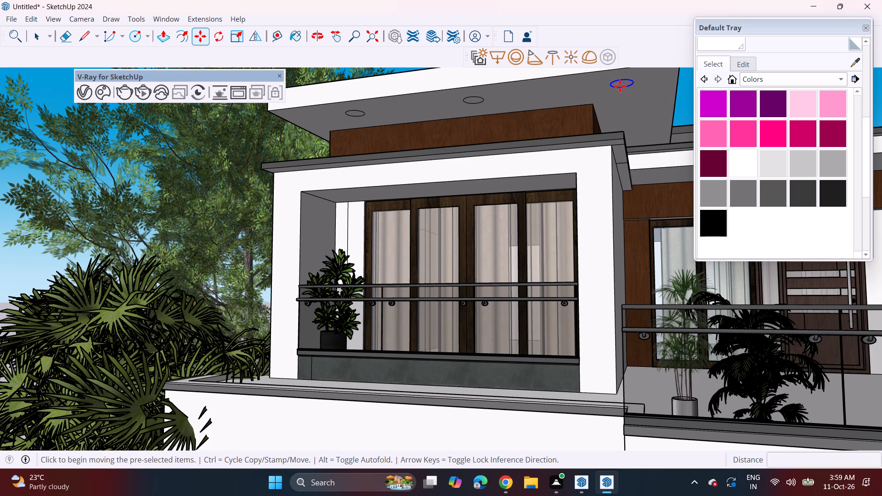
pyautogui.doubleClick(628, 130)
# Copy the circle onto the lower roof's soffit, above the glazed panels beside the balcony door.
pyautogui.click(632, 133)
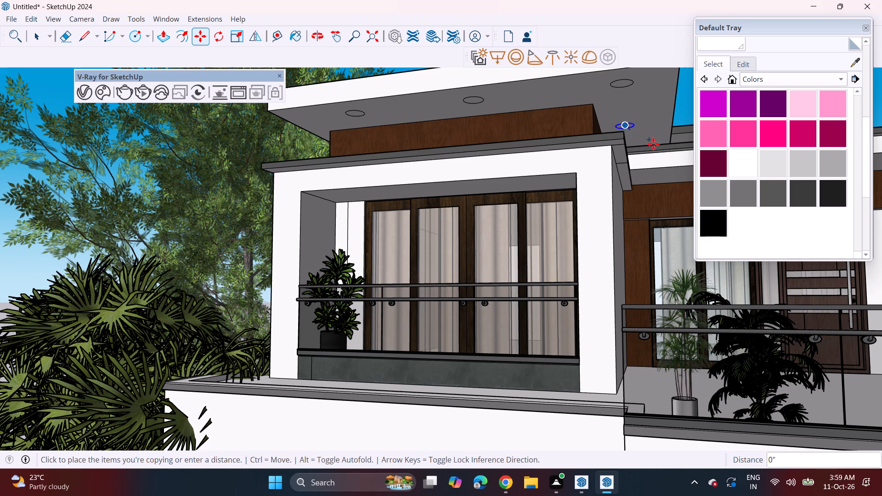
pyautogui.keyDown('shift'); pyautogui.moveTo(646, 176); pyautogui.dragTo(457, 154, button='middle'); pyautogui.keyUp('shift')
pyautogui.scroll(4, 490, 155)
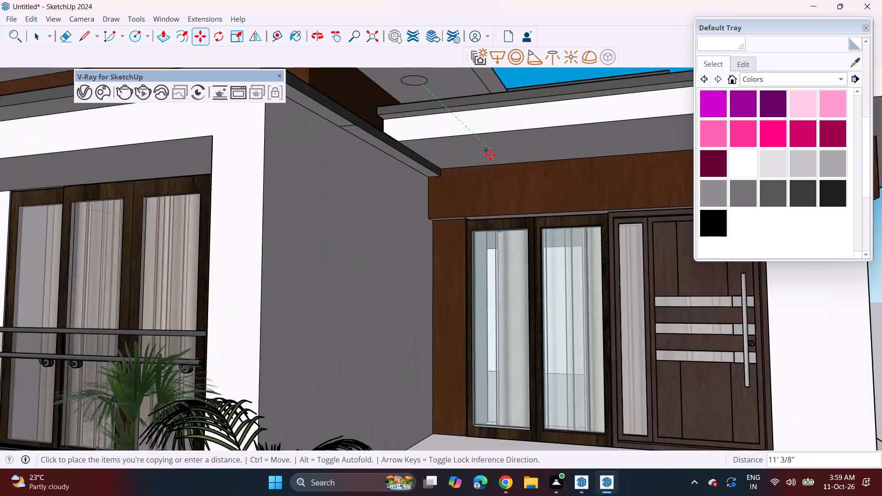
pyautogui.scroll(4, 490, 155)
pyautogui.click(510, 152)
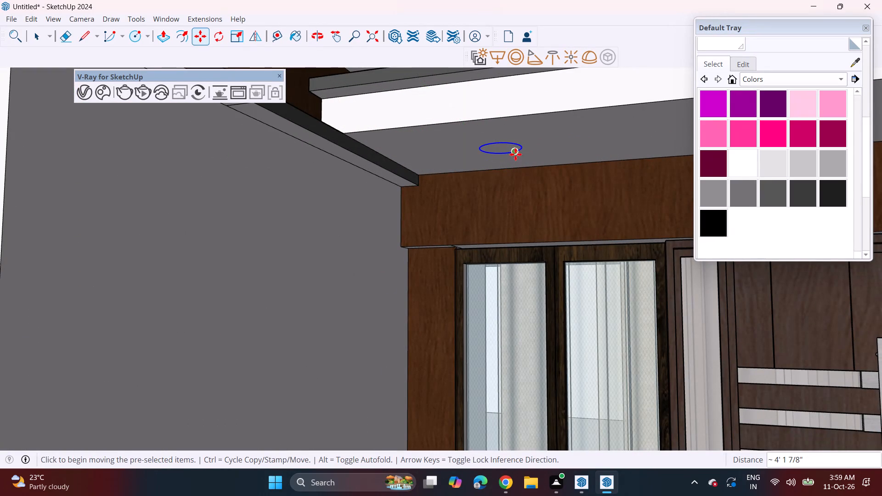
# Copy that circle along the soffit above the balcony door, and shift the copy back by just over 1'.
pyautogui.click(517, 154)
pyautogui.keyDown('shift'); pyautogui.moveTo(621, 144); pyautogui.dragTo(468, 140, button='middle'); pyautogui.keyUp('shift')
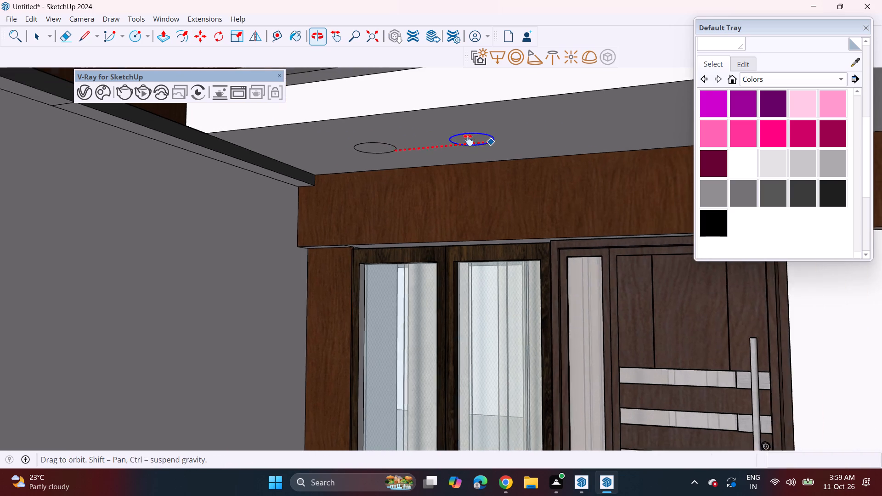
pyautogui.keyDown('shift'); pyautogui.moveTo(468, 140); pyautogui.dragTo(448, 137, button='middle'); pyautogui.keyUp('shift')
pyautogui.scroll(-3, 558, 124)
pyautogui.keyDown('shift'); pyautogui.moveTo(554, 124); pyautogui.dragTo(456, 136, button='middle'); pyautogui.keyUp('shift')
pyautogui.click(576, 118)
pyautogui.scroll(-5, 571, 119)
pyautogui.keyDown('shift'); pyautogui.moveTo(571, 124); pyautogui.dragTo(517, 123, button='middle'); pyautogui.keyUp('shift')
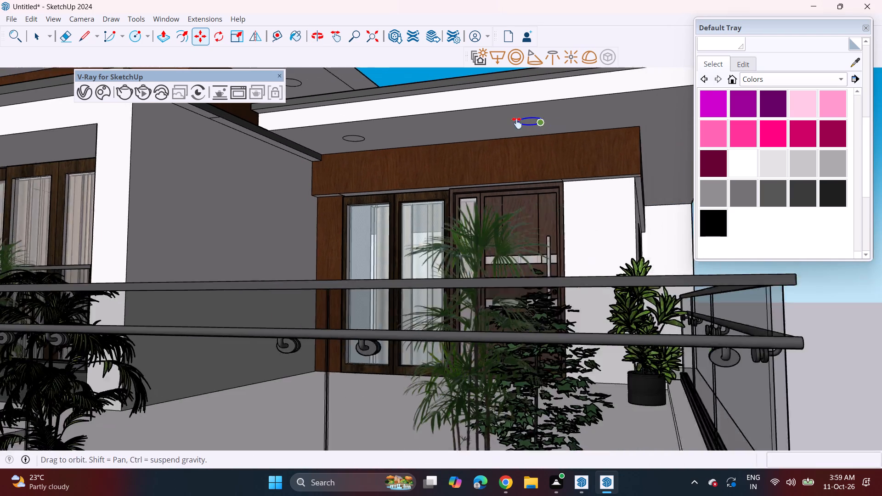
pyautogui.keyDown('shift'); pyautogui.moveTo(517, 123); pyautogui.dragTo(421, 125, button='middle'); pyautogui.keyUp('shift')
pyautogui.click(422, 132)
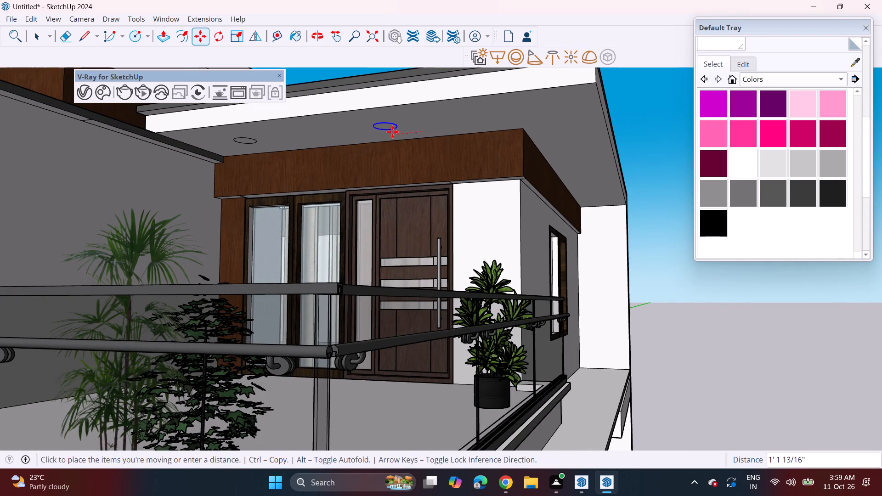
pyautogui.click(386, 132)
# Copy the circle about 6' further along the balcony soffit to the outer corner of the house.
pyautogui.click(388, 133)
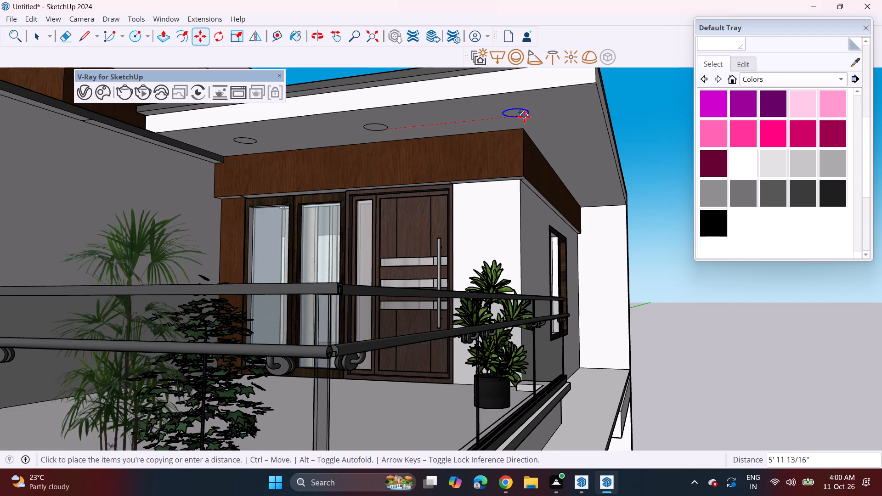
pyautogui.click(519, 117)
# Copy the corner circle three times along the side soffit, at spacings of about 6', 6' 6" and 8' 1".
pyautogui.click(520, 116)
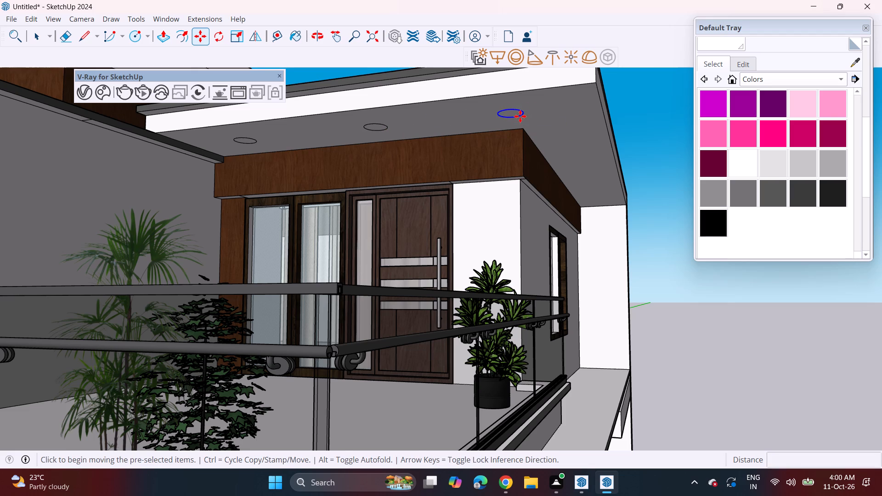
pyautogui.moveTo(557, 155); pyautogui.dragTo(328, 155, button='middle')
pyautogui.click(383, 134)
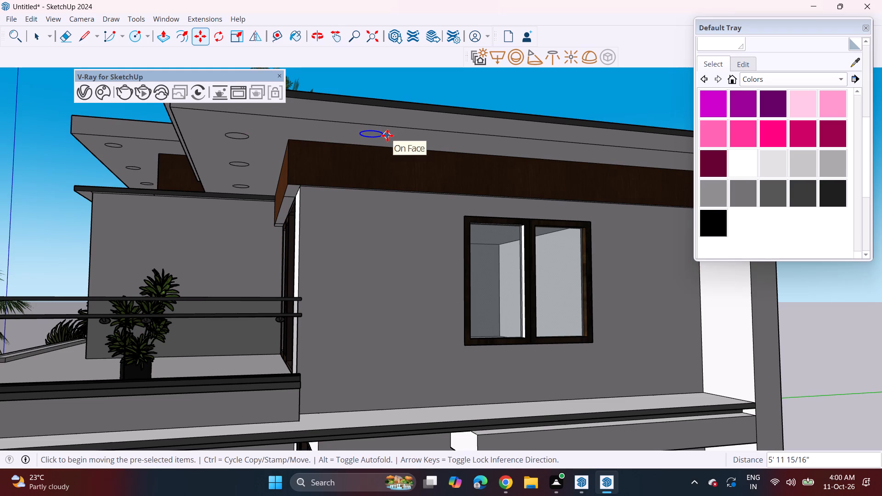
pyautogui.click(385, 135)
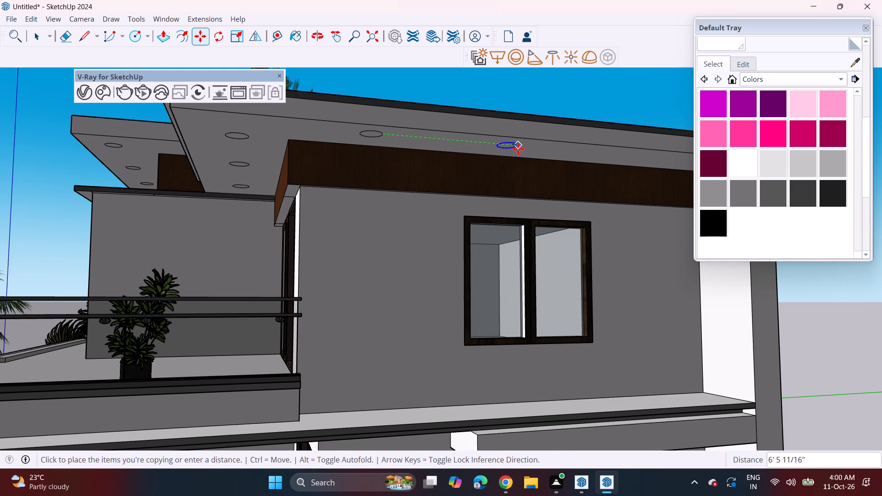
pyautogui.click(523, 148)
pyautogui.click(525, 148)
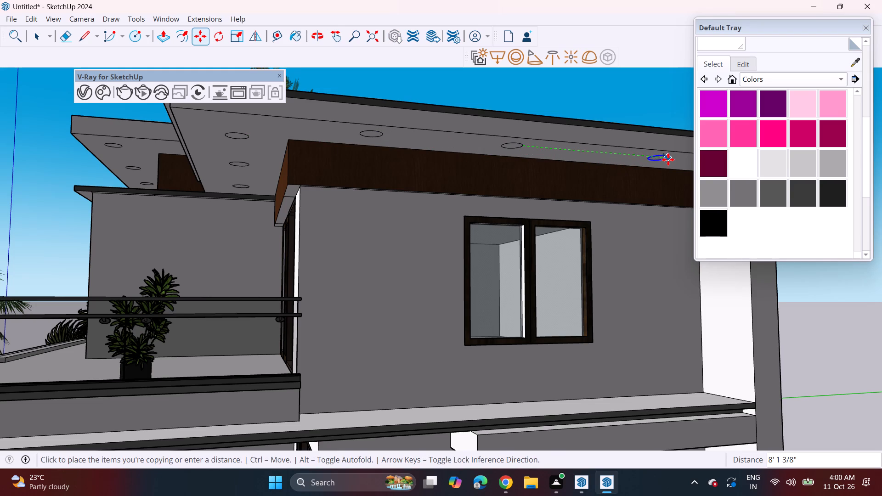
pyautogui.click(668, 159)
# Push the four light circles in the upper front roof's soffit upward about 1 13/16" to form recesses.
pyautogui.scroll(-4, 470, 179)
pyautogui.moveTo(435, 196); pyautogui.dragTo(444, 196, button='middle')
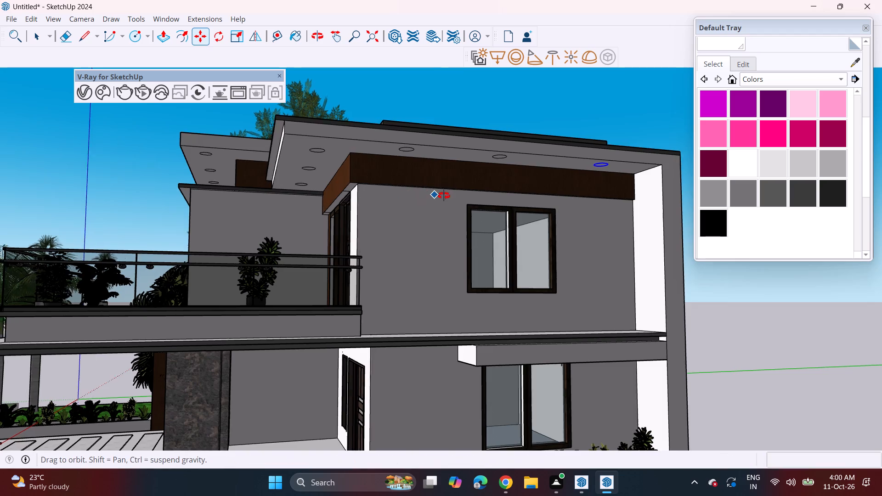
pyautogui.moveTo(444, 196); pyautogui.dragTo(667, 214, button='middle')
pyautogui.scroll(-3, 490, 188)
pyautogui.scroll(4, 231, 148)
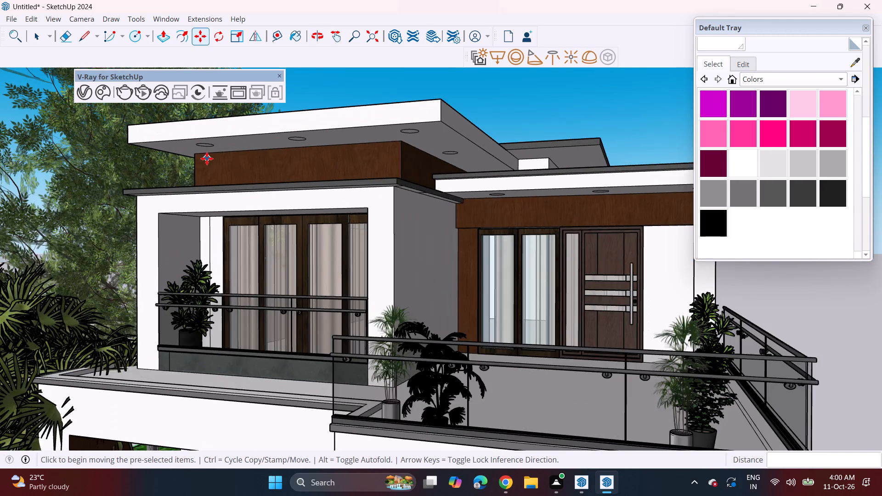
pyautogui.scroll(3, 207, 158)
pyautogui.moveTo(203, 152); pyautogui.dragTo(200, 134, button='middle')
pyautogui.scroll(2, 297, 35)
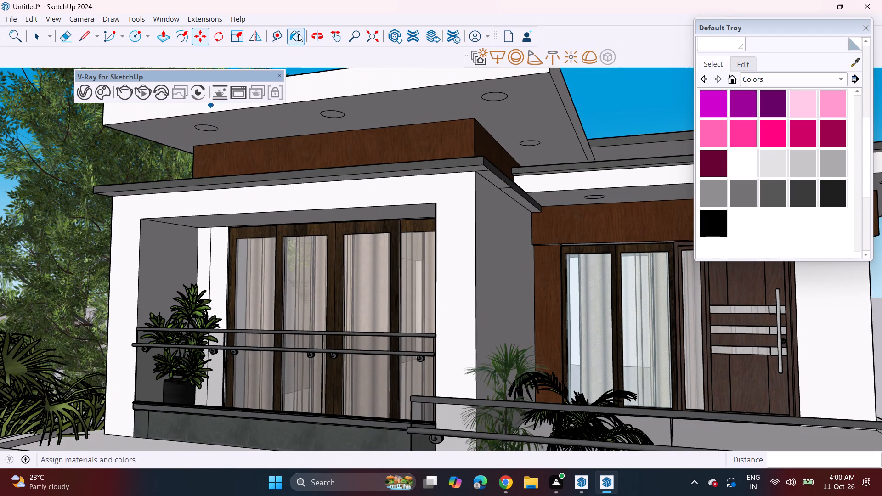
pyautogui.click(168, 39)
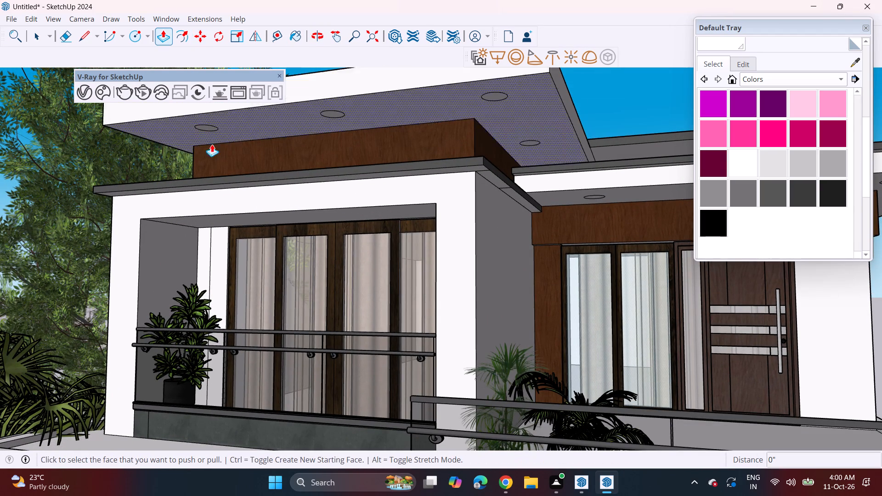
pyautogui.scroll(3, 207, 130)
pyautogui.click(209, 130)
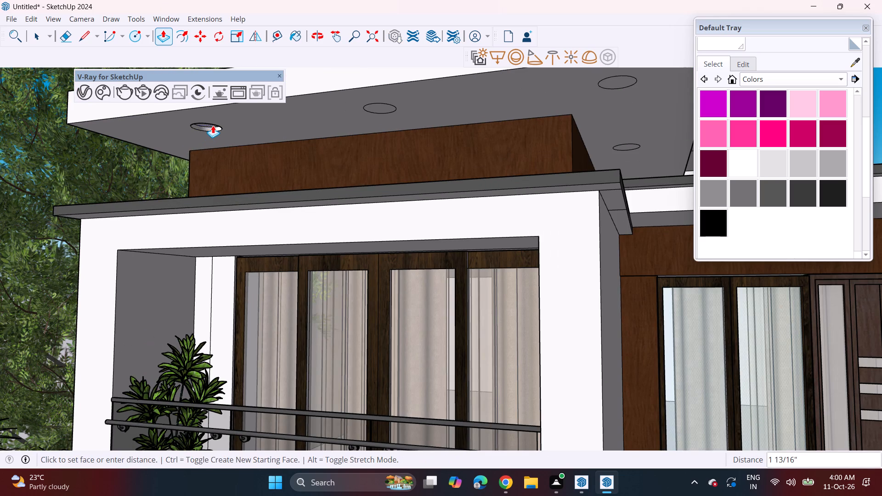
pyautogui.click(212, 129)
pyautogui.click(381, 107)
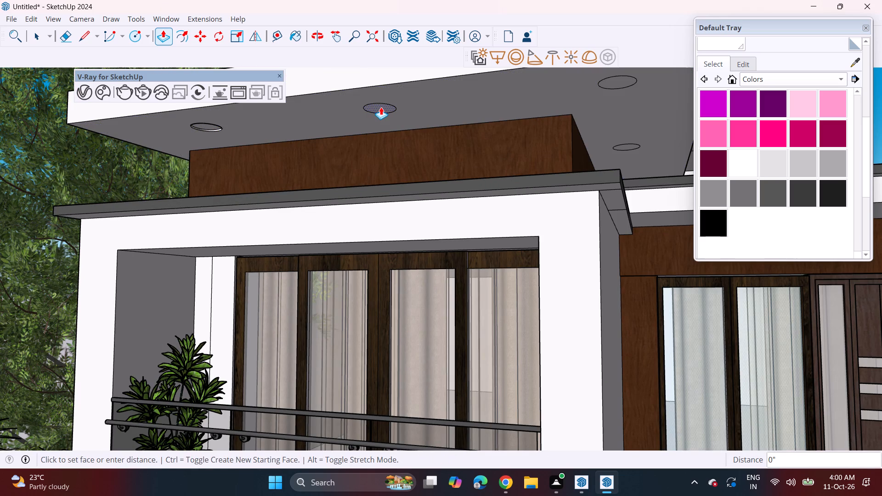
pyautogui.click(381, 107)
pyautogui.doubleClick(381, 107)
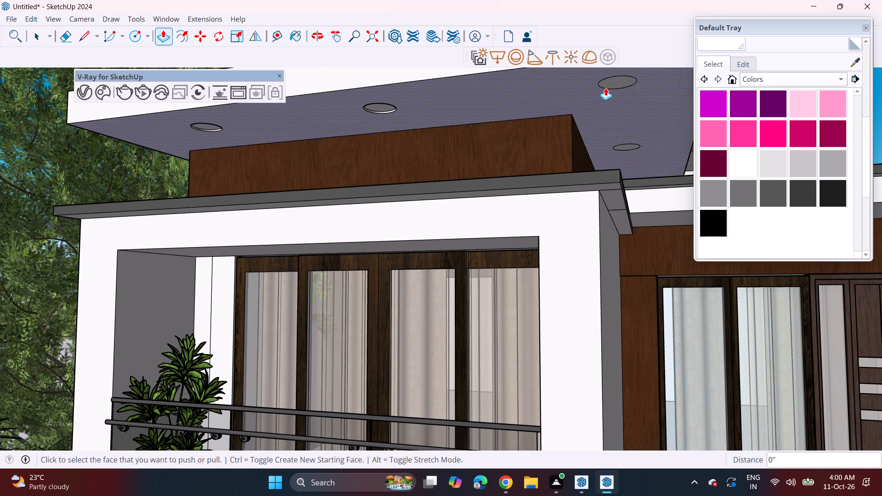
pyautogui.doubleClick(624, 81)
pyautogui.scroll(5, 632, 141)
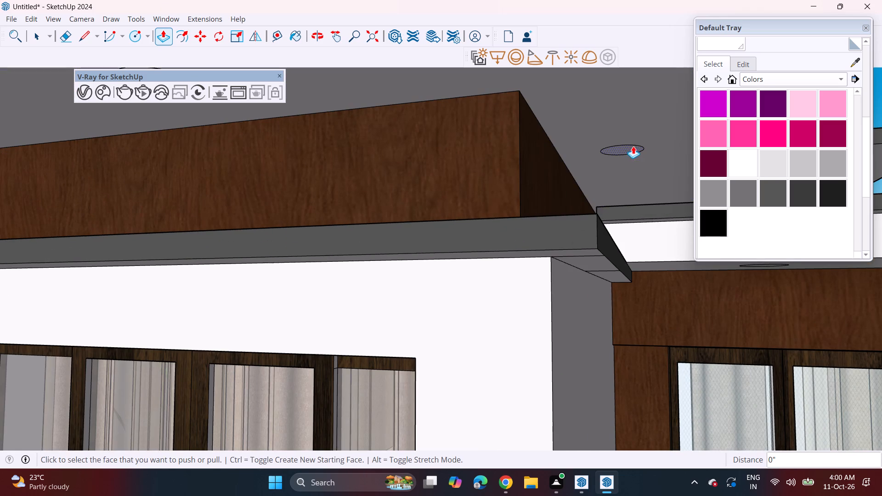
pyautogui.doubleClick(629, 151)
# Recess the three light circles in the lower roof's soffit above the balcony door to the same depth.
pyautogui.scroll(-10, 600, 181)
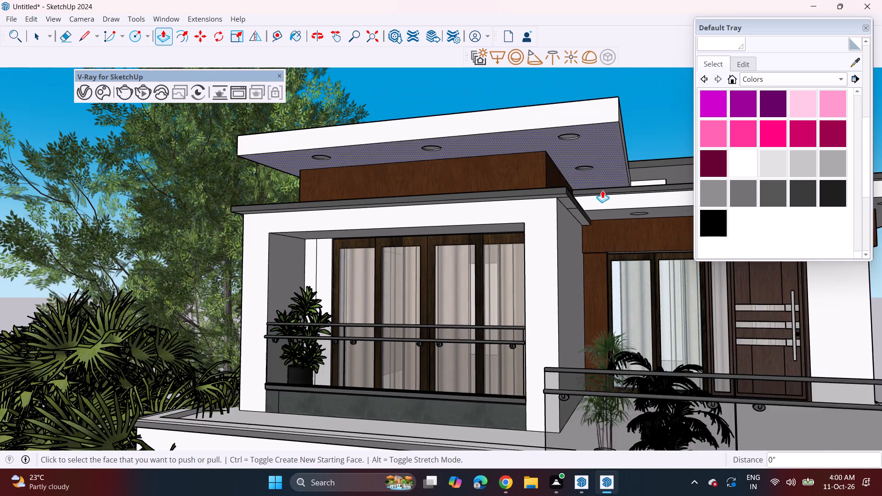
pyautogui.keyDown('shift'); pyautogui.moveTo(600, 201); pyautogui.dragTo(169, 180, button='middle'); pyautogui.keyUp('shift')
pyautogui.scroll(9, 233, 199)
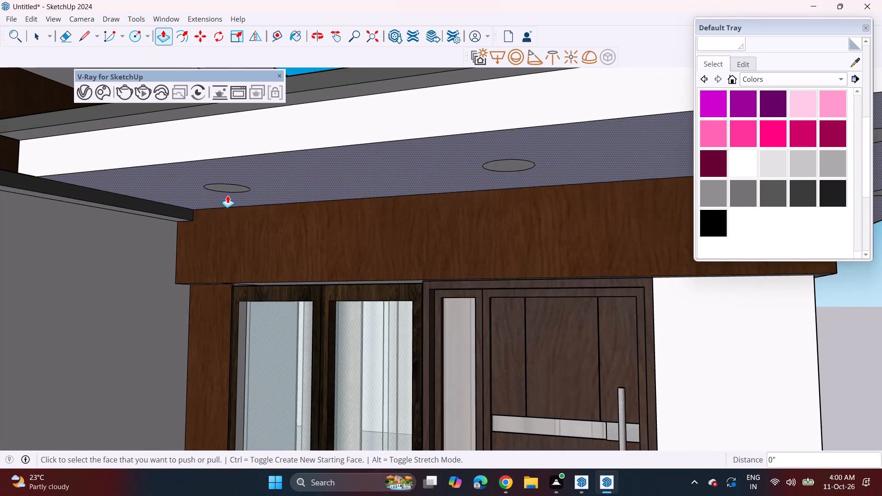
pyautogui.doubleClick(230, 190)
pyautogui.doubleClick(511, 161)
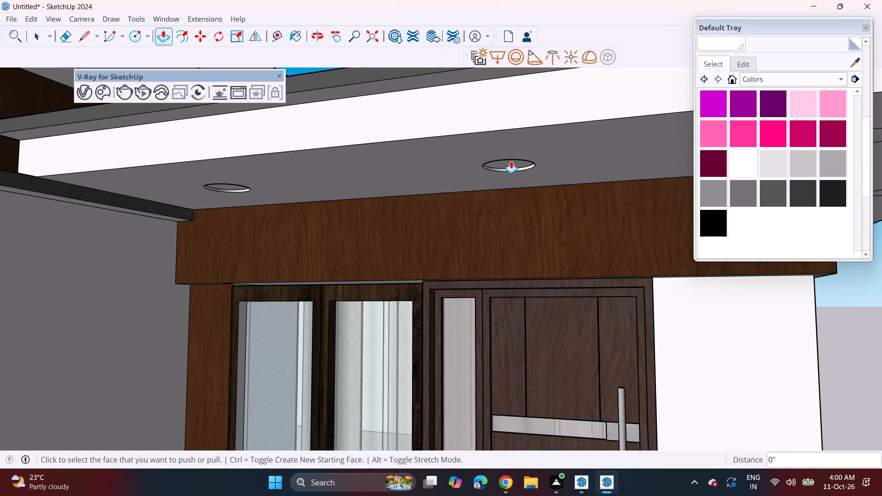
pyautogui.moveTo(528, 189); pyautogui.dragTo(154, 216, button='middle')
pyautogui.doubleClick(289, 167)
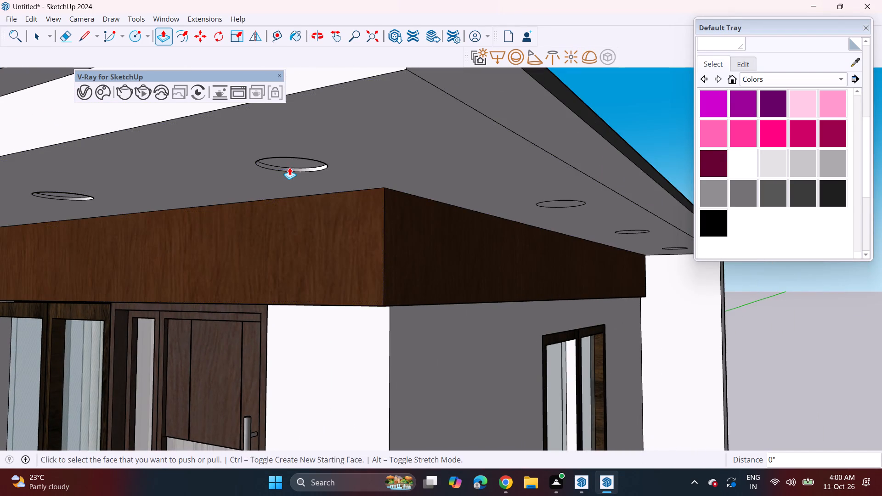
# Recess the three remaining circles along the lower roof's side soffit, above the side window, to the same depth.
pyautogui.scroll(2, 550, 202)
pyautogui.moveTo(406, 161); pyautogui.dragTo(328, 146, button='middle')
pyautogui.moveTo(629, 214); pyautogui.dragTo(480, 214, button='middle')
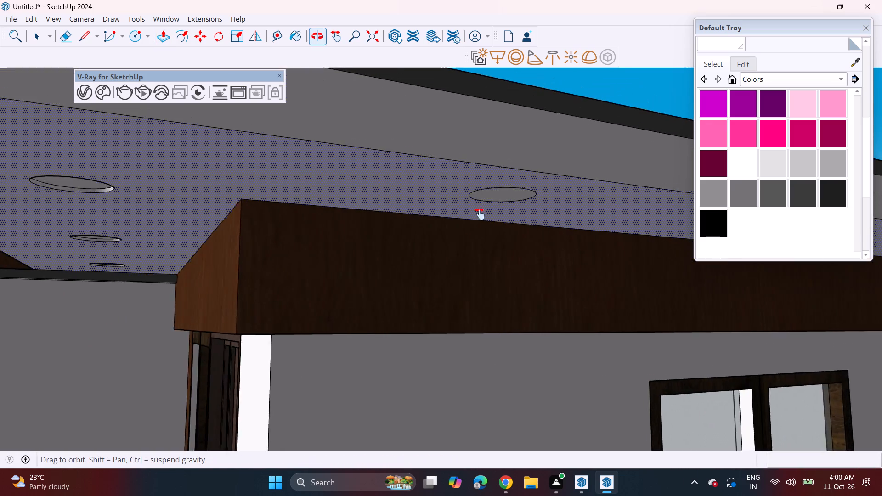
pyautogui.moveTo(480, 214); pyautogui.dragTo(251, 181, button='middle')
pyautogui.doubleClick(174, 158)
pyautogui.keyDown('shift'); pyautogui.moveTo(532, 221); pyautogui.dragTo(353, 209, button='middle'); pyautogui.keyUp('shift')
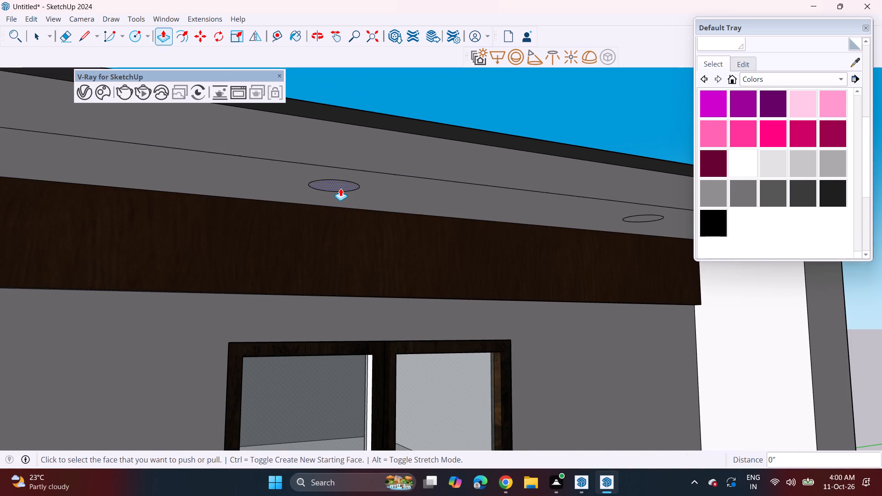
pyautogui.doubleClick(340, 188)
pyautogui.doubleClick(637, 219)
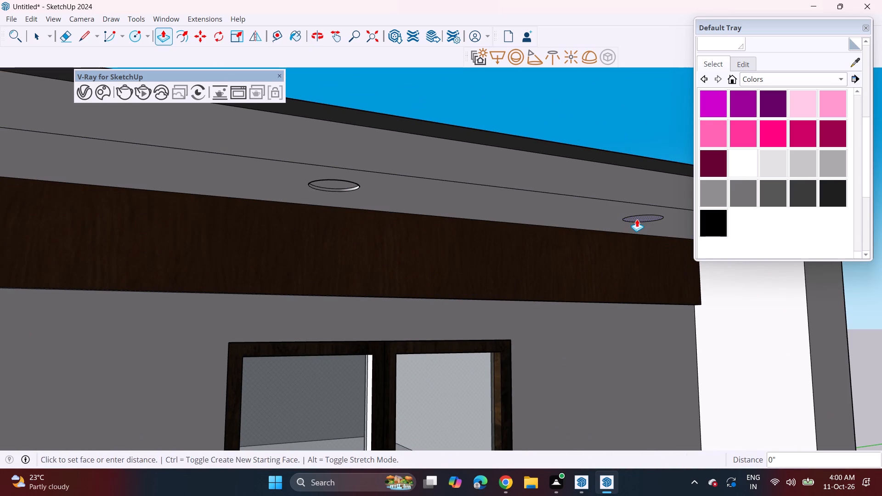
# Draw a circle of about 3 1/2" radius on the ground-floor soffit above the curtained glazed panels, near the palm-side end.
pyautogui.keyDown('shift'); pyautogui.moveTo(592, 271); pyautogui.dragTo(592, 154, button='middle'); pyautogui.keyUp('shift')
pyautogui.scroll(-16, 558, 181)
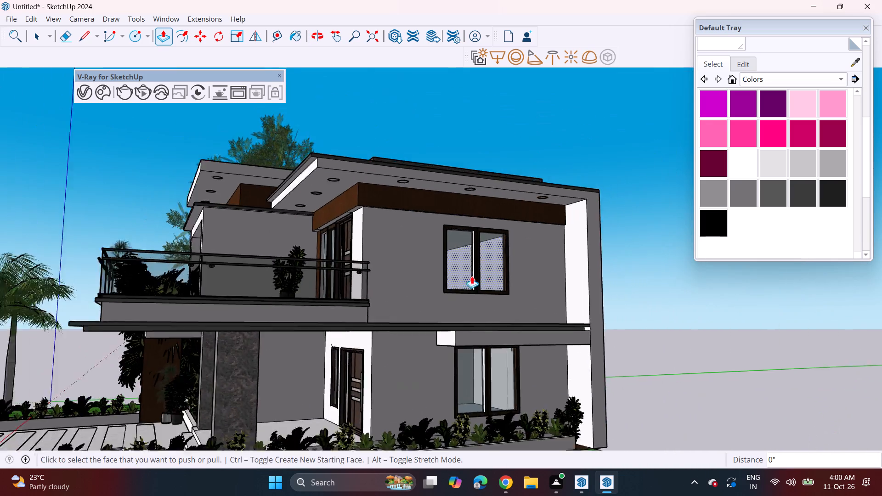
pyautogui.scroll(-4, 472, 276)
pyautogui.moveTo(425, 316); pyautogui.dragTo(615, 288, button='middle')
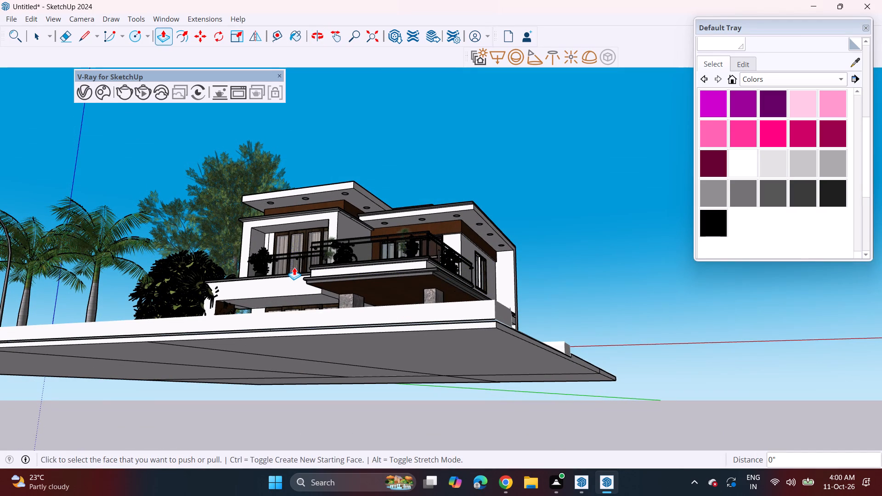
pyautogui.moveTo(221, 274); pyautogui.dragTo(249, 312, button='middle')
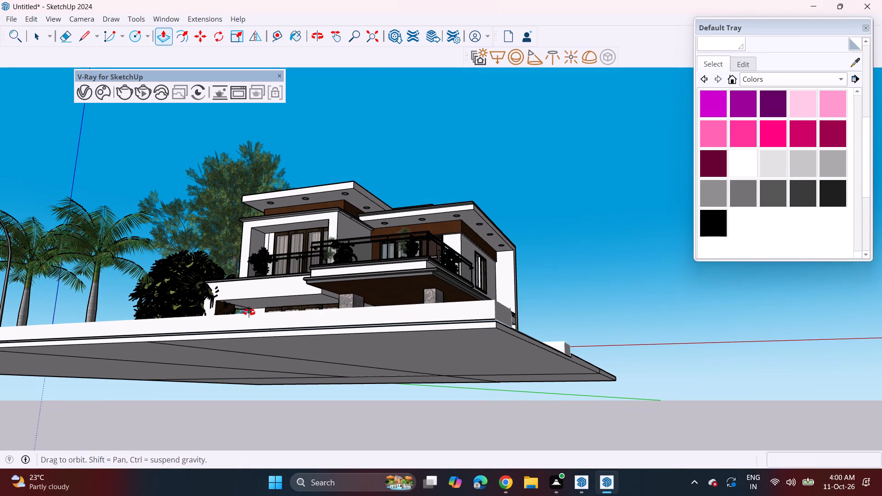
pyautogui.moveTo(249, 312); pyautogui.dragTo(252, 317, button='middle')
pyautogui.scroll(5, 237, 352)
pyautogui.moveTo(272, 271); pyautogui.dragTo(293, 268, button='middle')
pyautogui.scroll(5, 268, 341)
pyautogui.moveTo(288, 283); pyautogui.dragTo(278, 253, button='middle')
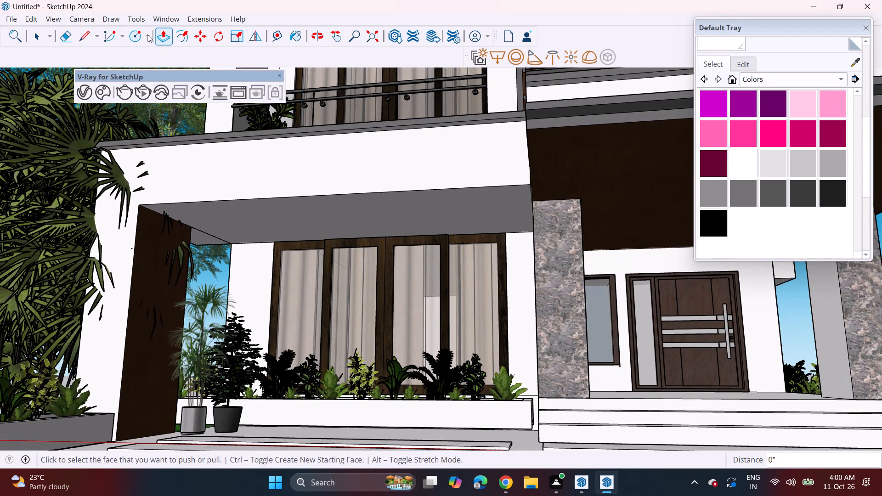
pyautogui.click(142, 38)
pyautogui.moveTo(231, 236); pyautogui.dragTo(232, 228, button='middle')
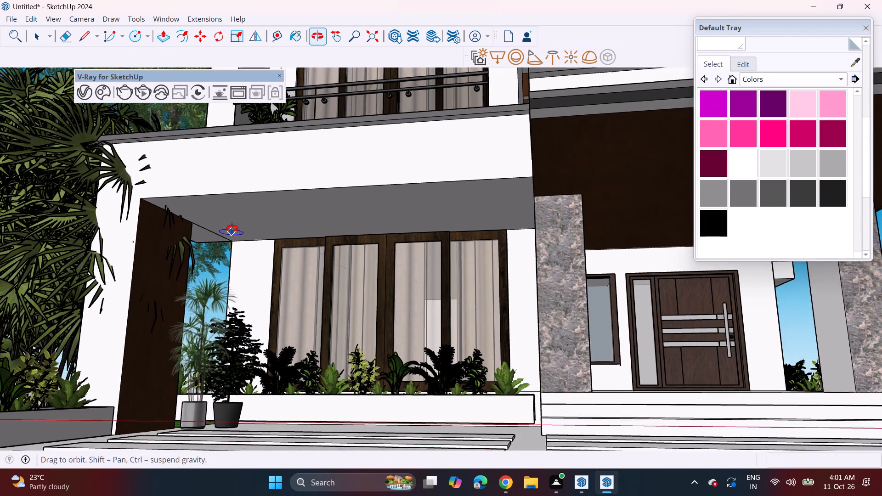
pyautogui.moveTo(232, 228); pyautogui.dragTo(238, 210, button='middle')
pyautogui.moveTo(249, 195); pyautogui.dragTo(278, 330, button='middle')
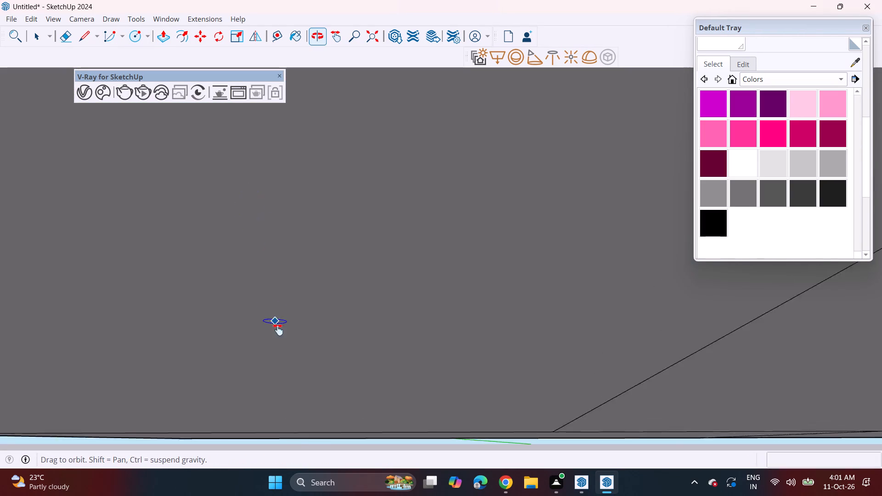
pyautogui.moveTo(278, 330); pyautogui.dragTo(288, 372, button='middle')
pyautogui.keyDown('shift'); pyautogui.moveTo(317, 202); pyautogui.dragTo(339, 419, button='middle'); pyautogui.keyUp('shift')
pyautogui.moveTo(348, 256); pyautogui.dragTo(348, 371, button='middle')
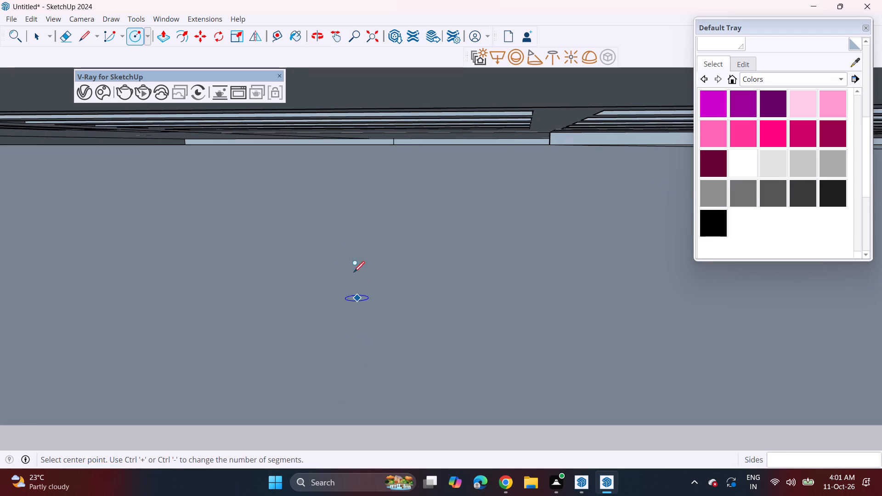
pyautogui.keyDown('shift'); pyautogui.moveTo(342, 183); pyautogui.dragTo(349, 376, button='middle'); pyautogui.keyUp('shift')
pyautogui.moveTo(283, 92); pyautogui.dragTo(315, 152, button='middle')
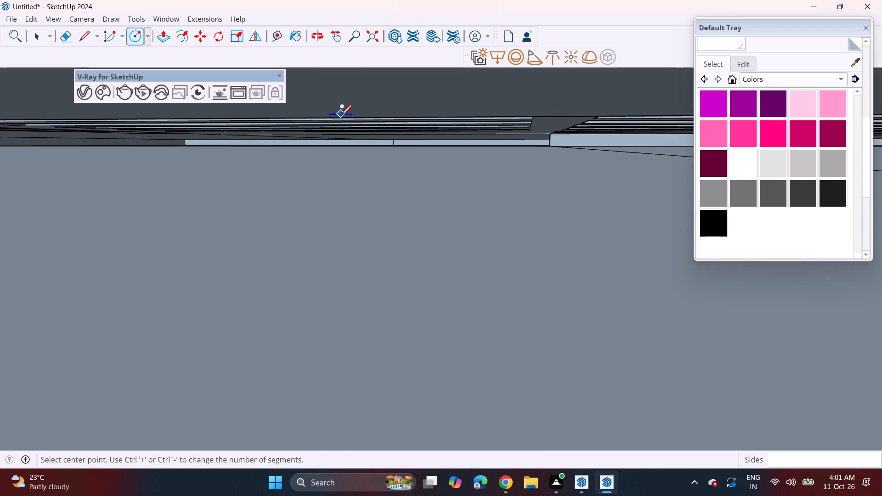
pyautogui.keyDown('shift'); pyautogui.moveTo(341, 115); pyautogui.dragTo(389, 307, button='middle'); pyautogui.keyUp('shift')
pyautogui.keyDown('shift'); pyautogui.moveTo(327, 148); pyautogui.dragTo(364, 340, button='middle'); pyautogui.keyUp('shift')
pyautogui.moveTo(345, 266); pyautogui.dragTo(334, 237, button='middle')
pyautogui.keyDown('shift'); pyautogui.moveTo(315, 161); pyautogui.dragTo(360, 291, button='middle'); pyautogui.keyUp('shift')
pyautogui.moveTo(358, 295); pyautogui.dragTo(345, 244, button='middle')
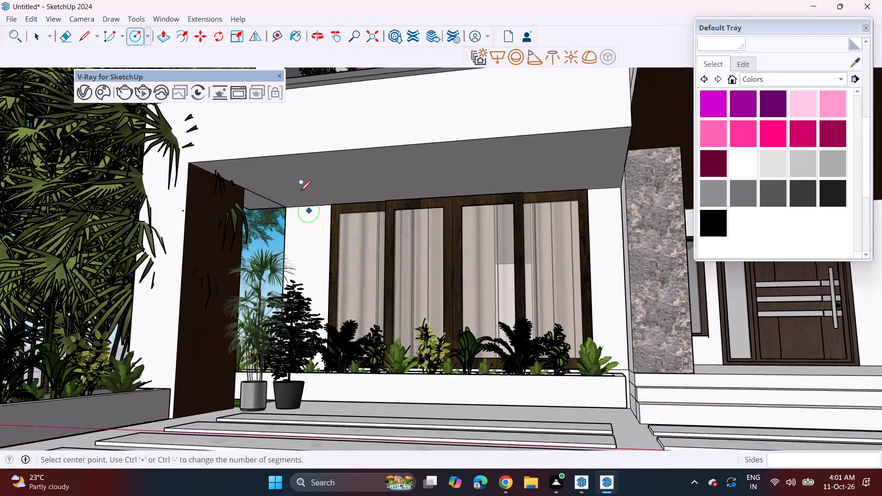
pyautogui.scroll(4, 303, 176)
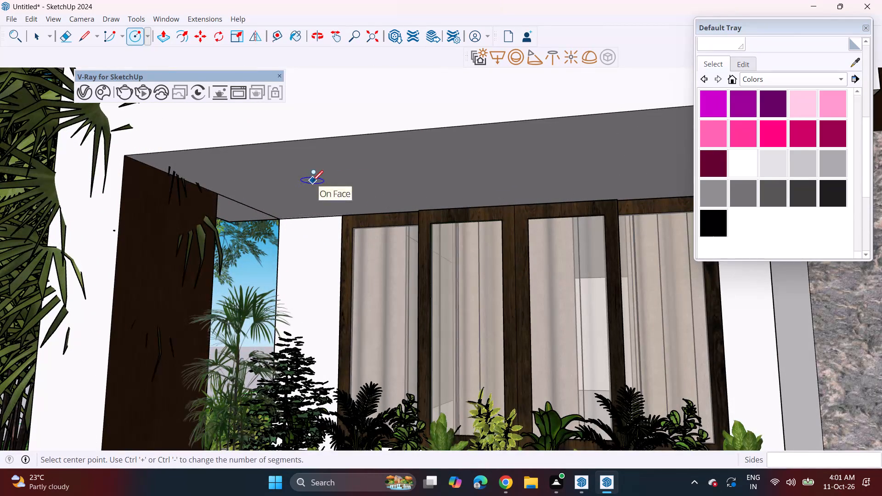
pyautogui.click(352, 175)
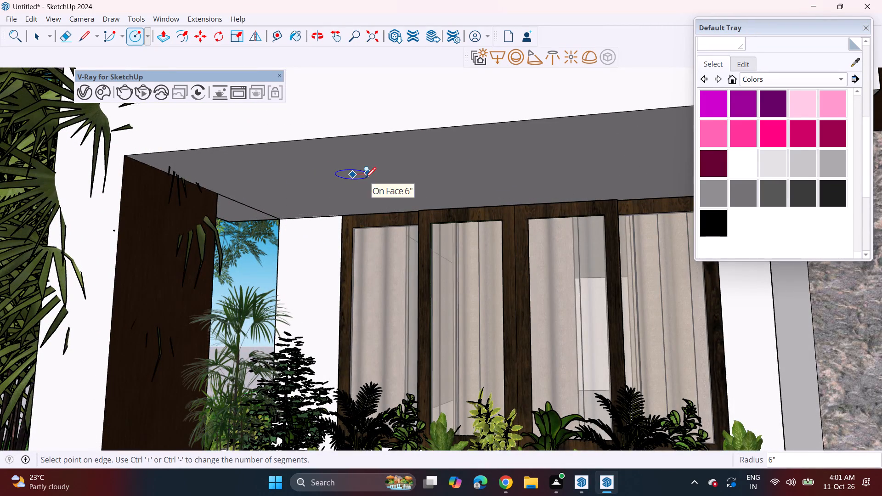
pyautogui.scroll(6, 362, 178)
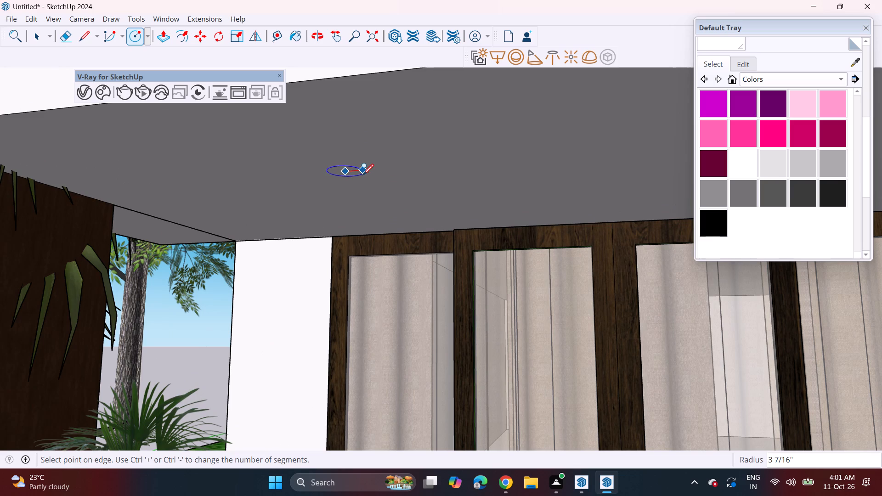
pyautogui.click(363, 174)
pyautogui.scroll(-4, 356, 178)
# Copy the circle along the ground-floor soffit at about 5' 6" spacing, making two copies.
pyautogui.press('space')
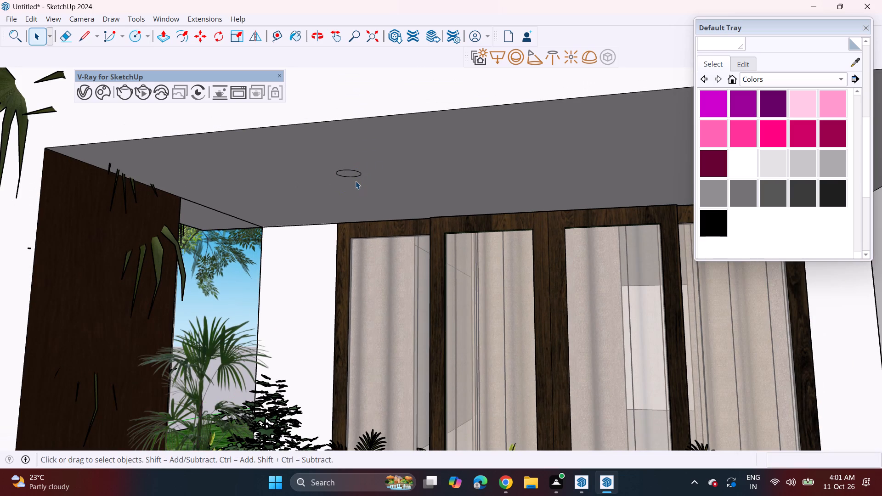
pyautogui.click(356, 181)
pyautogui.click(356, 177)
pyautogui.press('m')
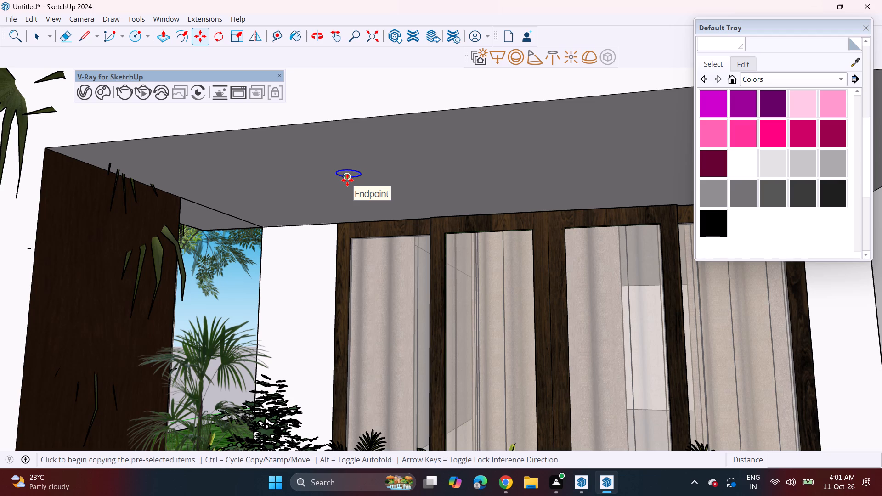
pyautogui.click(356, 178)
pyautogui.press('Escape')
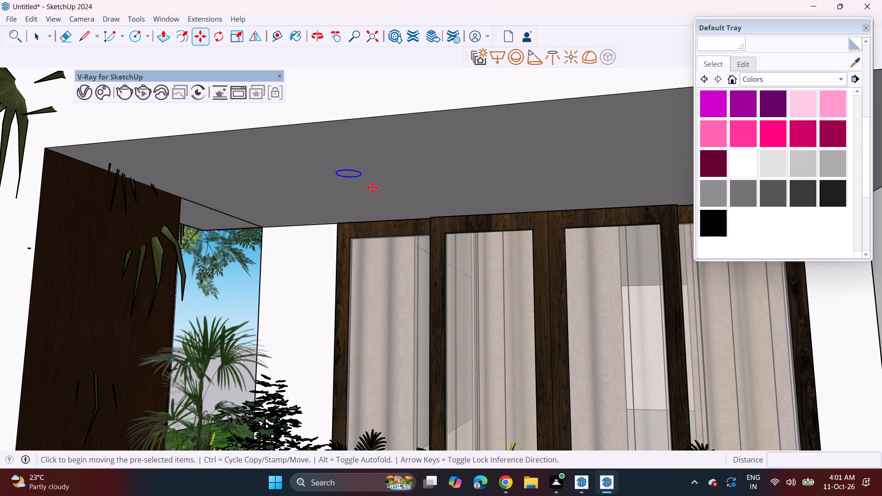
pyautogui.click(355, 174)
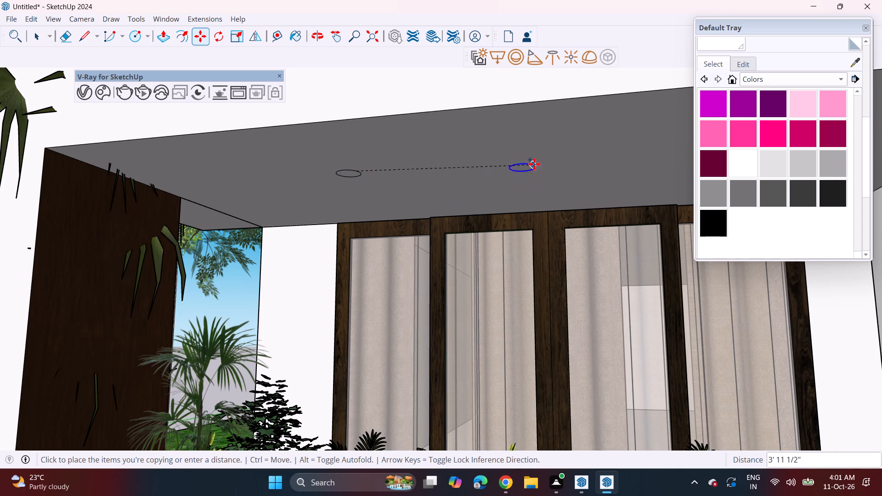
pyautogui.click(607, 153)
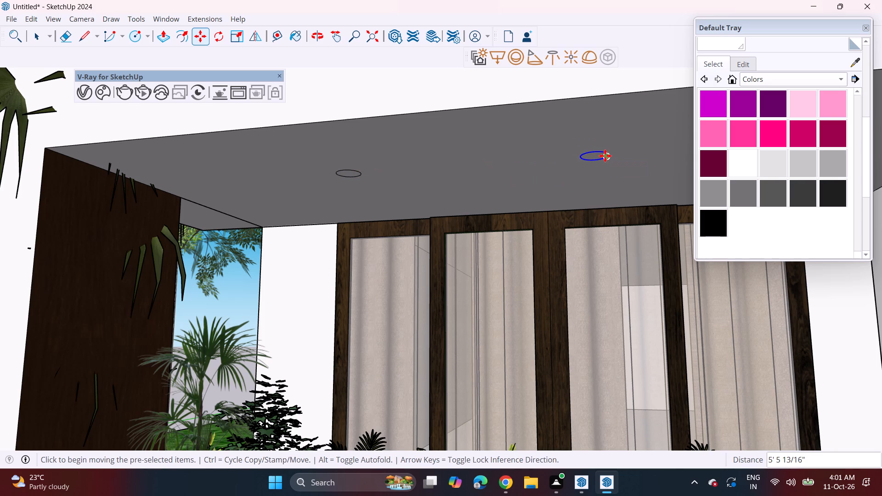
pyautogui.write('*2')
pyautogui.press('Return')
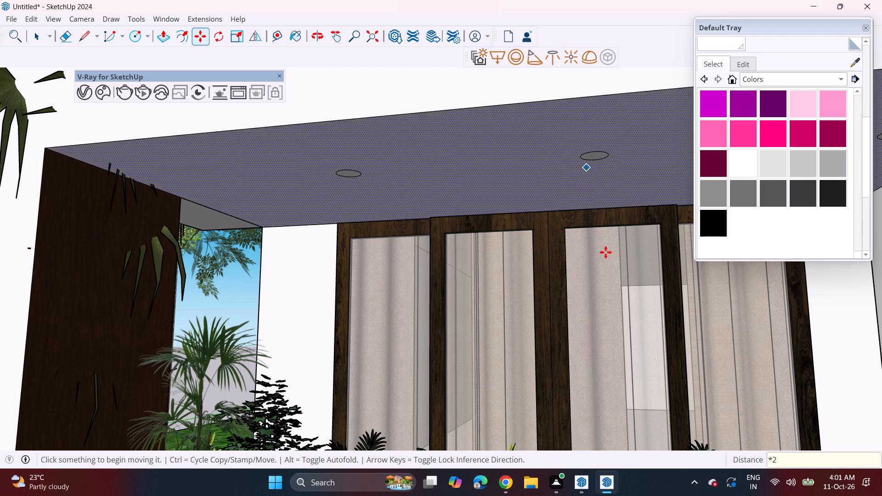
pyautogui.scroll(-6, 516, 203)
pyautogui.moveTo(526, 189); pyautogui.dragTo(417, 205, button='middle')
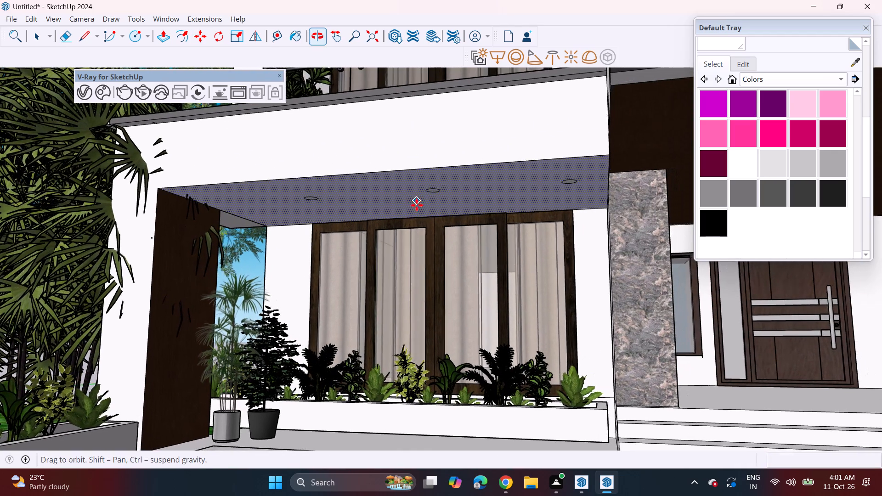
# Draw a circle of about 6" radius on the dark wood porch soffit, near the inner corner above the narrow window.
pyautogui.moveTo(417, 205); pyautogui.dragTo(416, 202, button='middle')
pyautogui.moveTo(507, 192); pyautogui.dragTo(357, 192, button='middle')
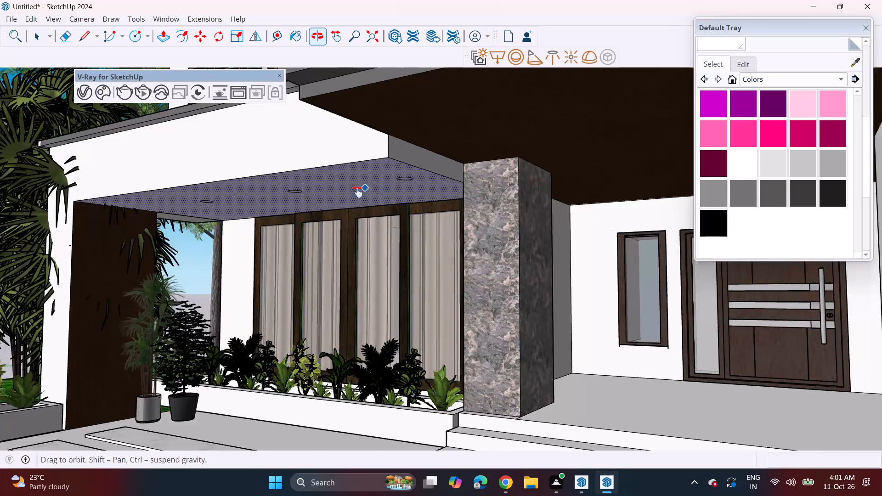
pyautogui.moveTo(357, 192); pyautogui.dragTo(188, 217, button='middle')
pyautogui.moveTo(136, 34); pyautogui.dragTo(141, 37)
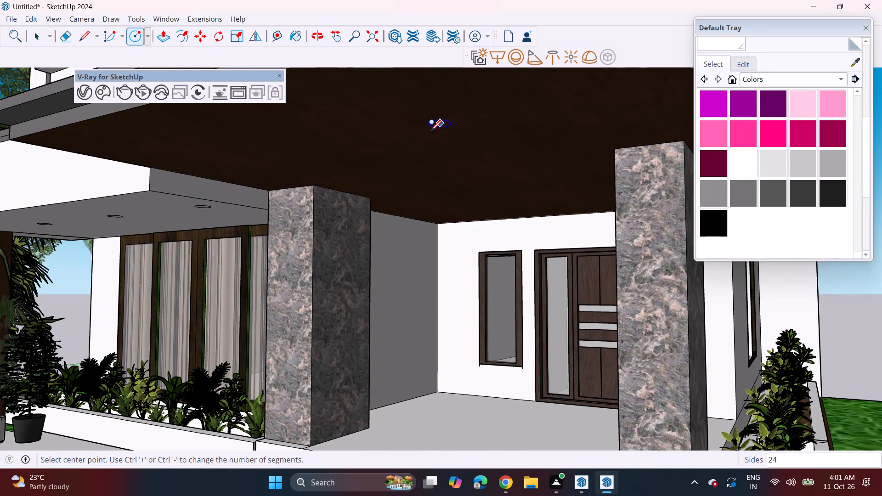
pyautogui.moveTo(429, 159); pyautogui.dragTo(499, 124, button='middle')
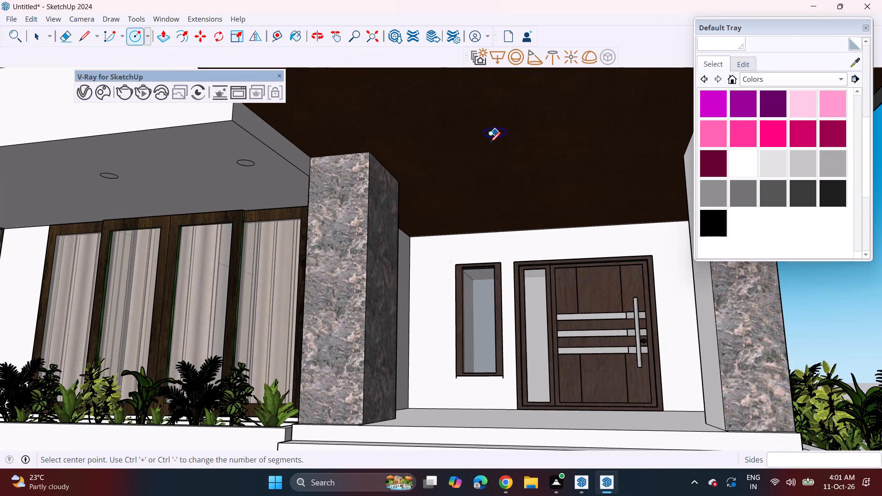
pyautogui.click(451, 202)
pyautogui.click(460, 200)
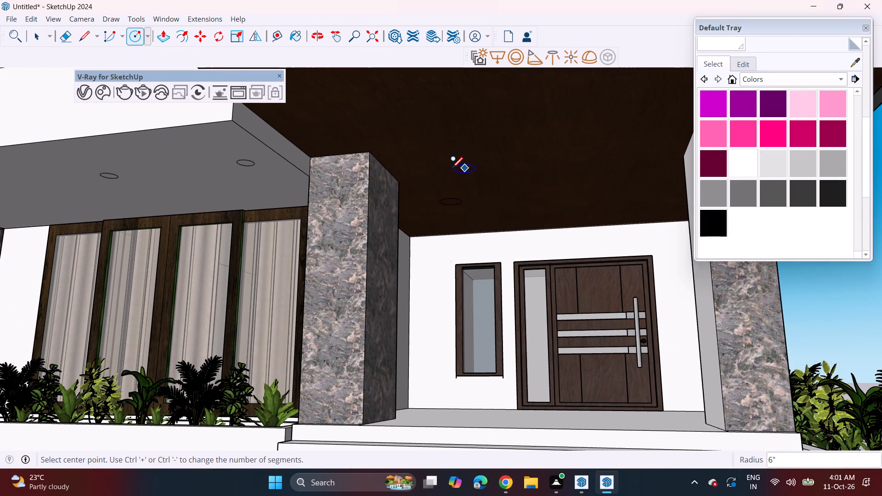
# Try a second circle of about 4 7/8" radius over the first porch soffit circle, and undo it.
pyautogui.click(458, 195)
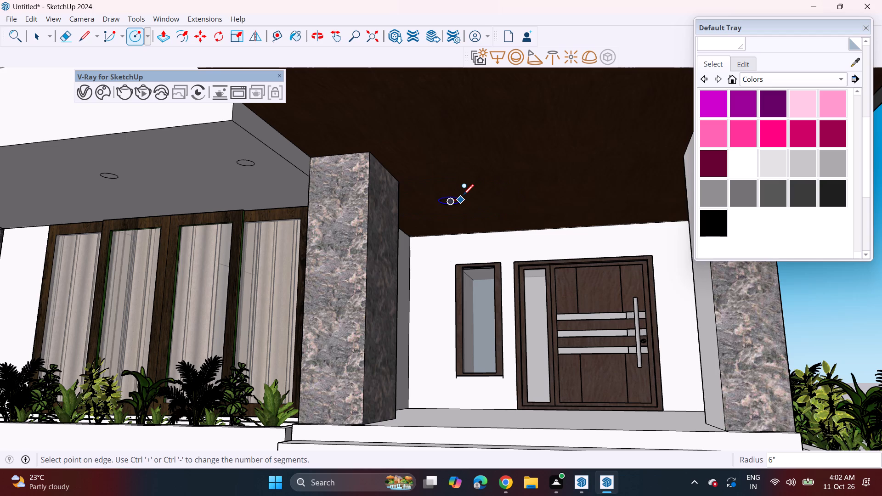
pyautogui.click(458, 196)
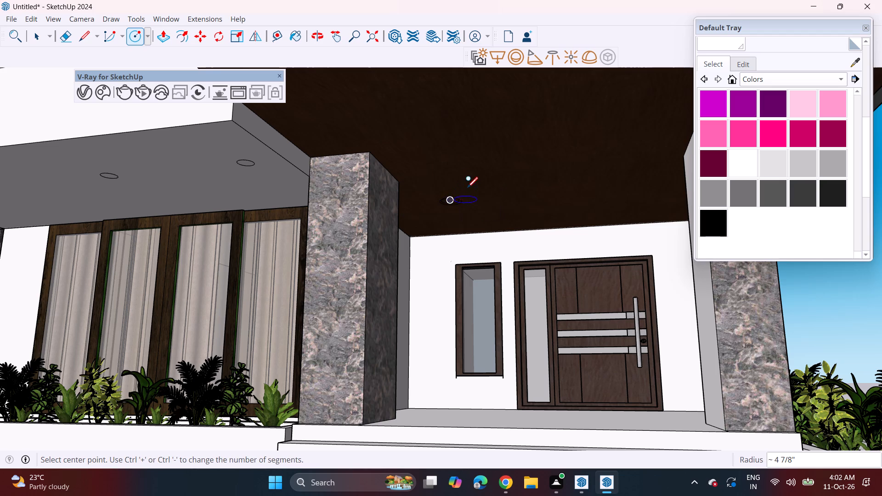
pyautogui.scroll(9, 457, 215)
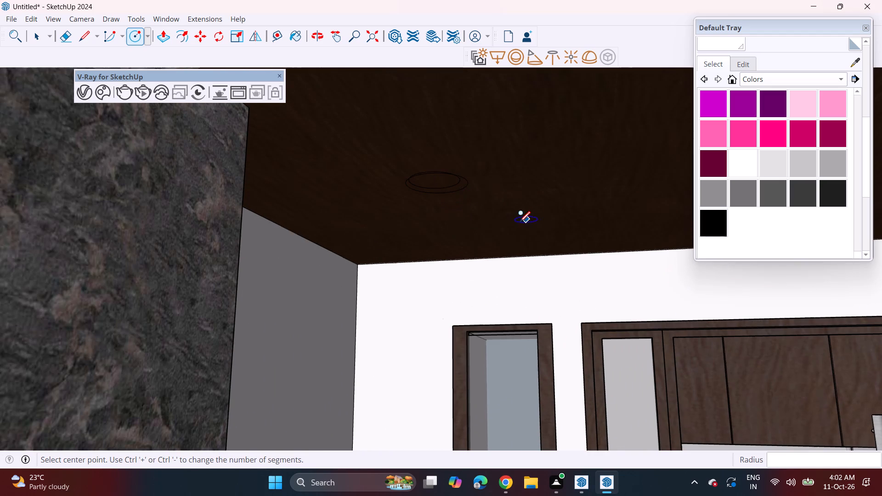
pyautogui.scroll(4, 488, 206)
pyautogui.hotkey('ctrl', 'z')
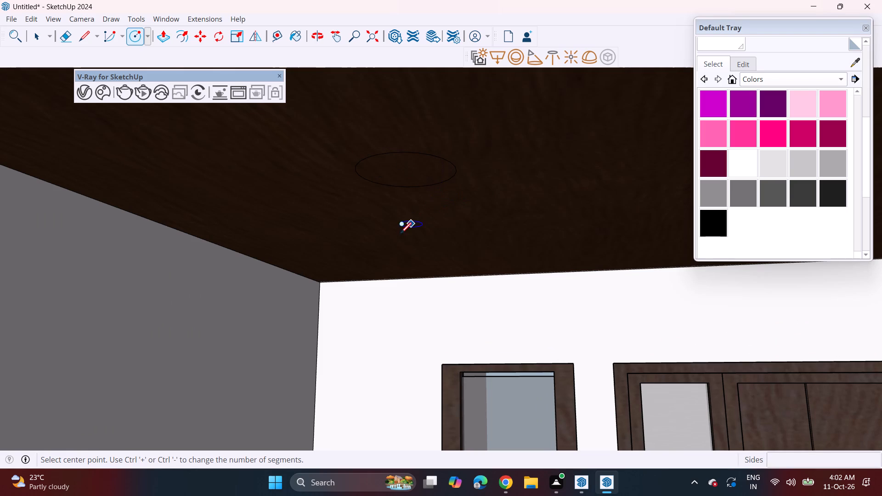
# Copy the porch soffit circle about 6' 3/4" forward, beside the stone pillar nearer the curtained glazing.
pyautogui.press('space')
pyautogui.click(426, 179)
pyautogui.click(426, 179)
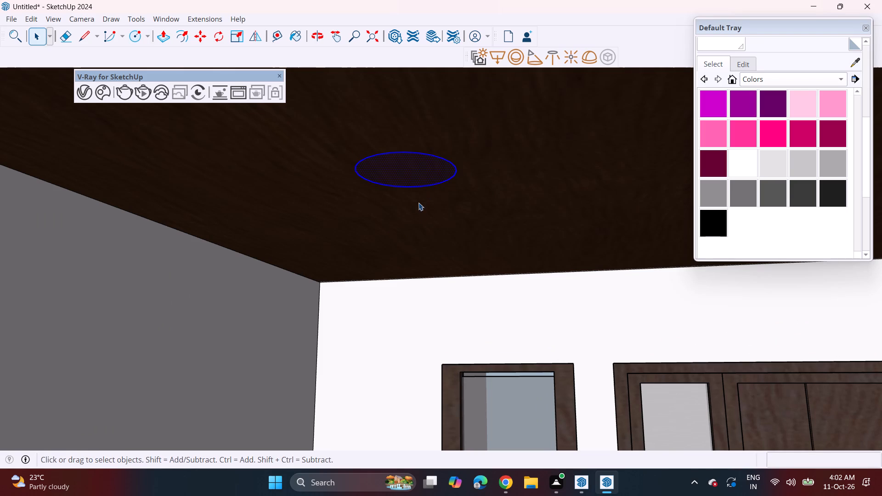
pyautogui.press('m')
pyautogui.click(417, 186)
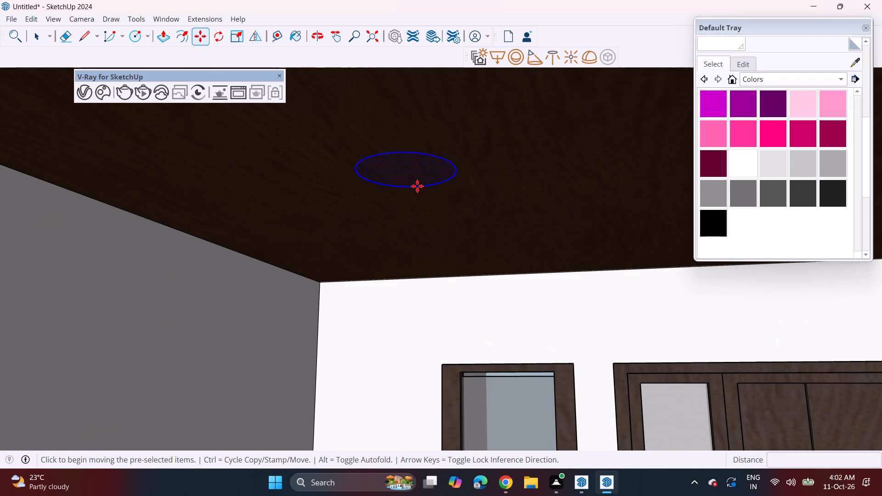
pyautogui.scroll(-3, 397, 126)
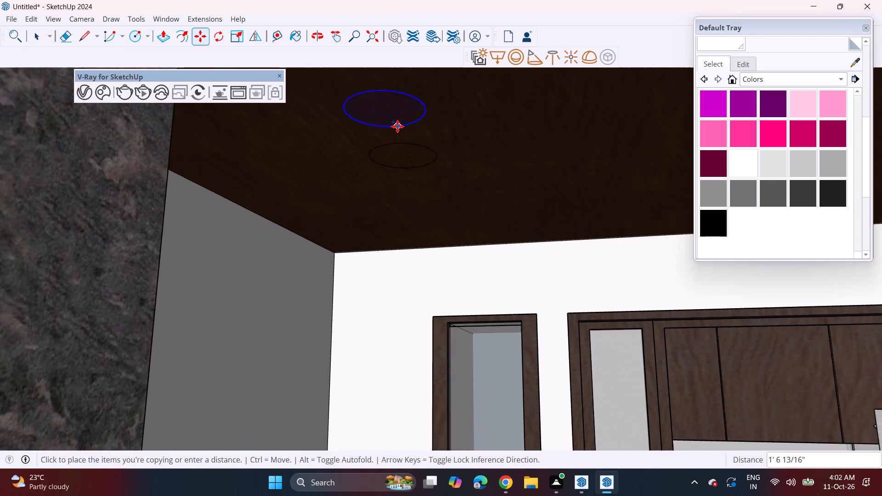
pyautogui.scroll(-6, 397, 126)
pyautogui.keyDown('shift'); pyautogui.moveTo(384, 134); pyautogui.dragTo(439, 213, button='middle'); pyautogui.keyUp('shift')
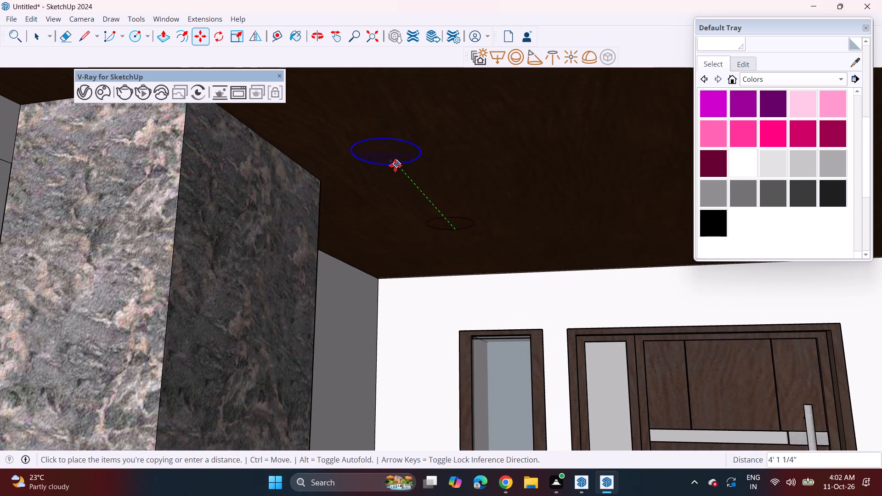
pyautogui.scroll(-5, 395, 165)
pyautogui.click(366, 134)
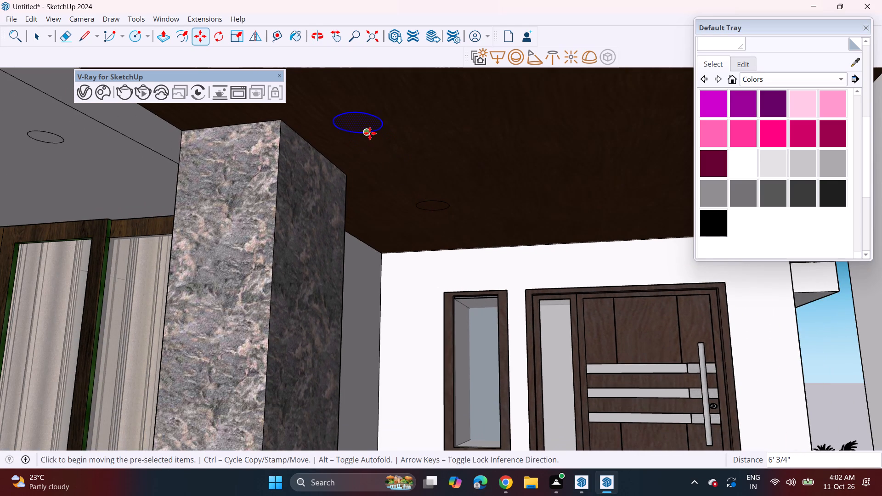
# Complete the porch's four-circle layout with a copy about 8' 1" across to the other pillar and one about 6' 5" back from it.
pyautogui.click(370, 131)
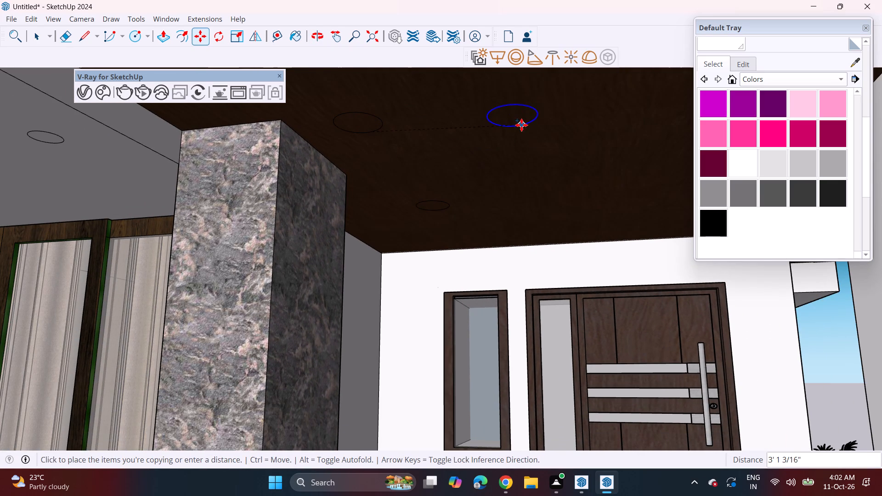
pyautogui.scroll(-3, 521, 121)
pyautogui.keyDown('shift'); pyautogui.moveTo(556, 120); pyautogui.dragTo(389, 139, button='middle'); pyautogui.keyUp('shift')
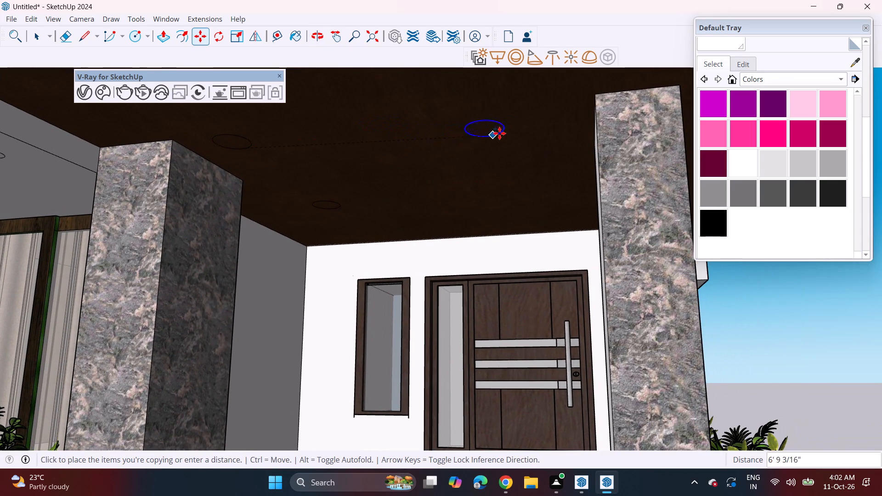
pyautogui.click(542, 118)
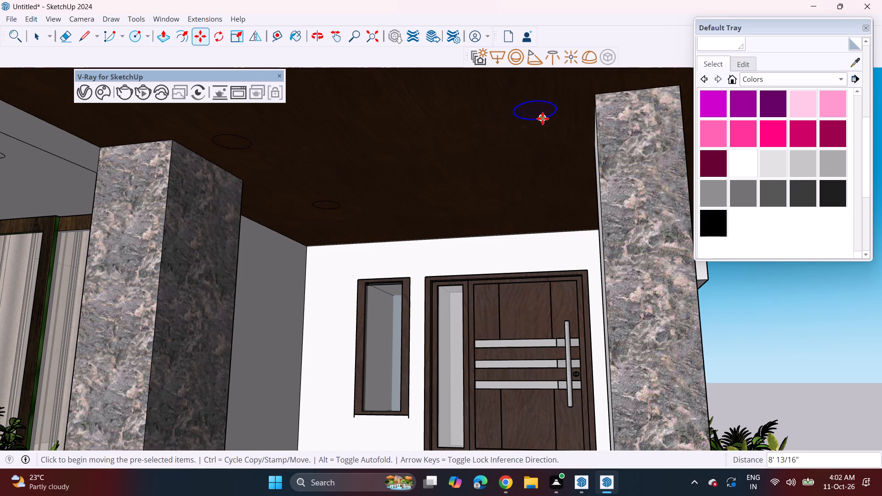
pyautogui.click(543, 118)
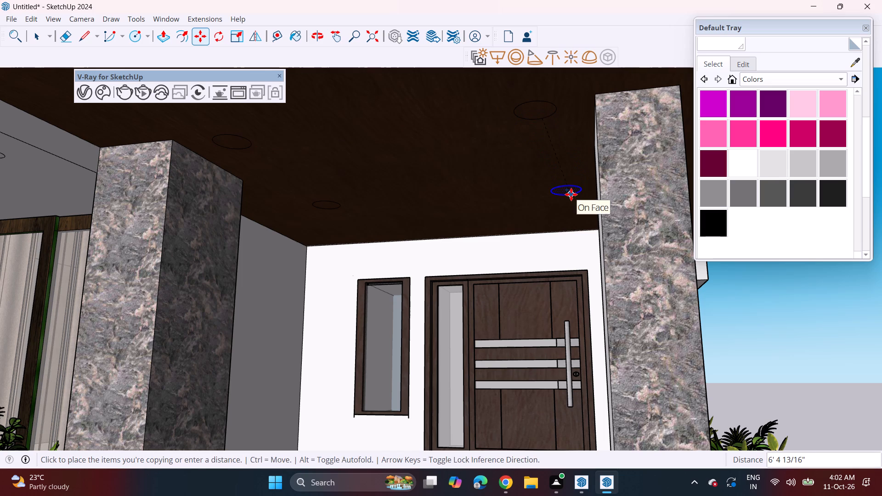
pyautogui.click(571, 194)
# Recess the porch soffit circle beside the pillar nearer the curtained glazing by about 7/8" with Push/Pull.
pyautogui.keyDown('shift'); pyautogui.moveTo(458, 184); pyautogui.dragTo(498, 273, button='middle'); pyautogui.keyUp('shift')
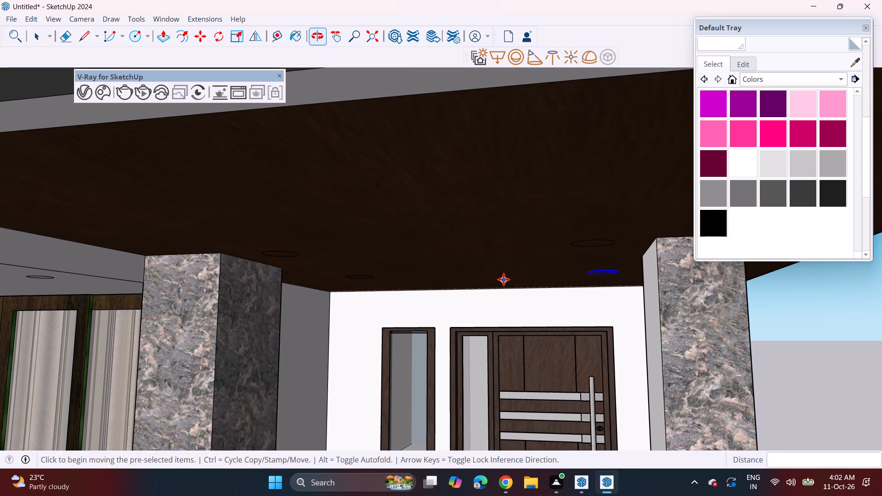
pyautogui.press('space')
pyautogui.press('p')
pyautogui.scroll(3, 352, 226)
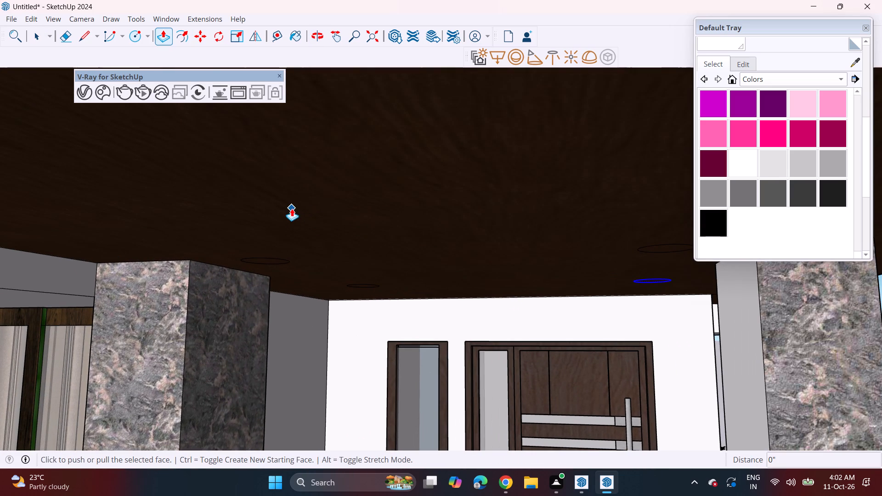
pyautogui.press('Escape')
pyautogui.scroll(5, 292, 239)
pyautogui.moveTo(273, 266); pyautogui.dragTo(273, 228, button='middle')
pyautogui.scroll(4, 264, 225)
pyautogui.click(261, 227)
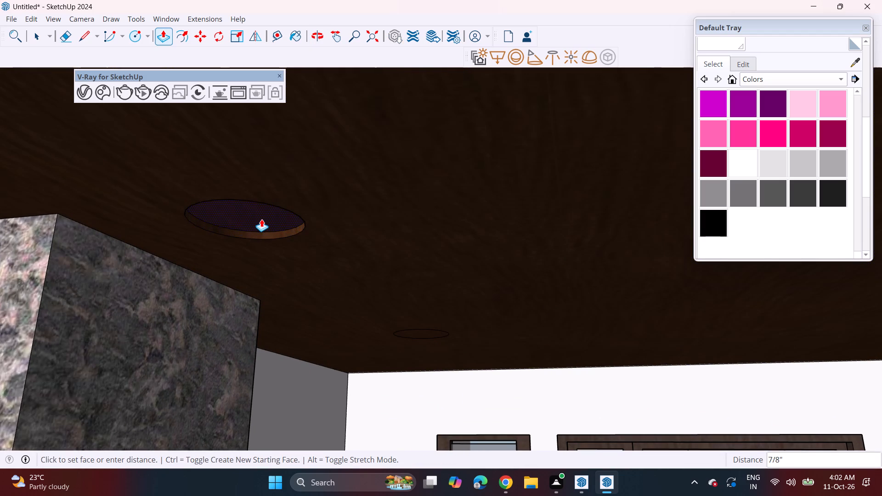
pyautogui.click(261, 219)
# Recess the other three circles in the dark wood porch soffit to the same depth.
pyautogui.doubleClick(423, 335)
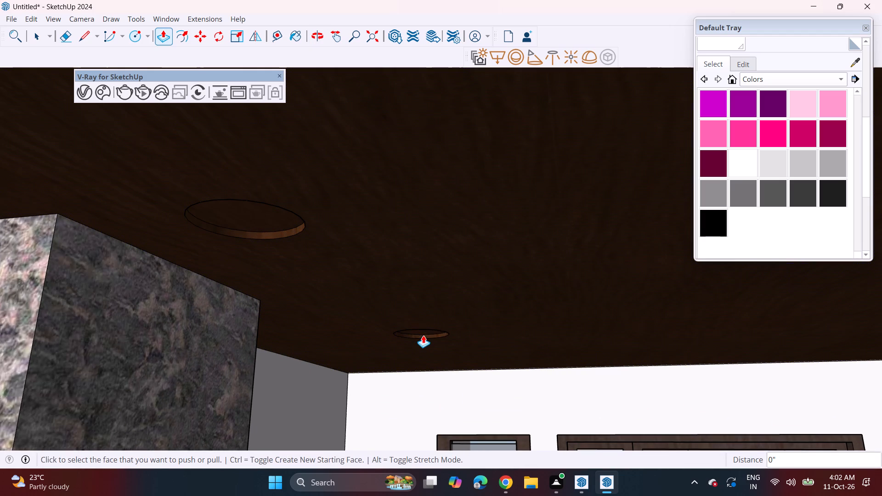
pyautogui.keyDown('shift'); pyautogui.moveTo(519, 321); pyautogui.dragTo(135, 294, button='middle'); pyautogui.keyUp('shift')
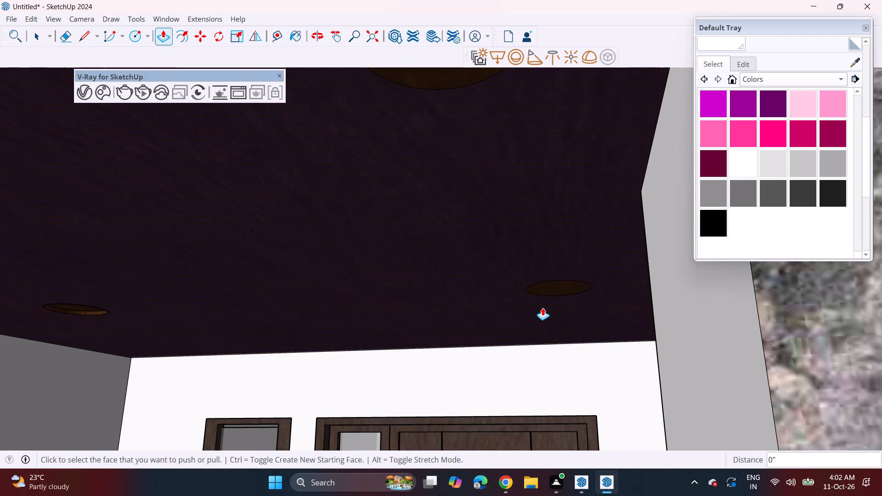
pyautogui.doubleClick(551, 296)
pyautogui.keyDown('shift'); pyautogui.moveTo(536, 241); pyautogui.dragTo(552, 308, button='middle'); pyautogui.keyUp('shift')
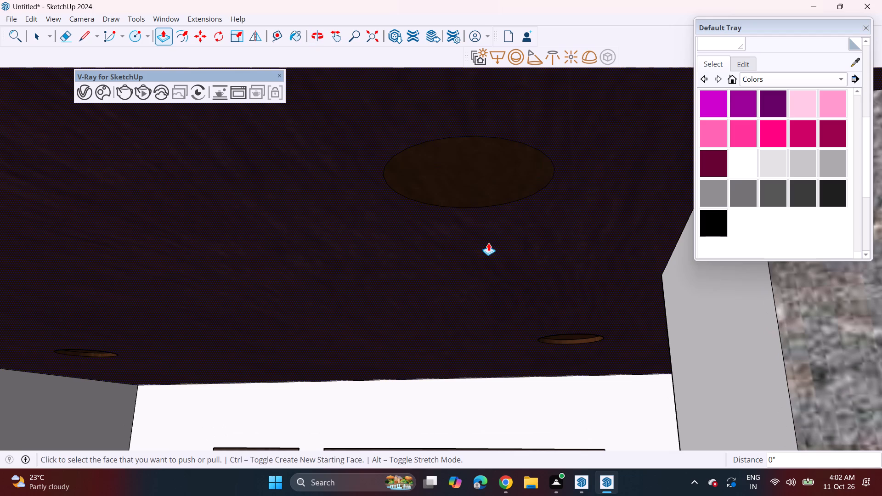
pyautogui.doubleClick(464, 169)
# Draw a circle of about 6" radius on the underside of the canopy over the ground-floor side window, near its porch-side end.
pyautogui.scroll(-6, 526, 290)
pyautogui.keyDown('shift'); pyautogui.moveTo(527, 316); pyautogui.dragTo(545, 272, button='middle'); pyautogui.keyUp('shift')
pyautogui.scroll(-1, 520, 289)
pyautogui.keyDown('shift'); pyautogui.moveTo(572, 296); pyautogui.dragTo(279, 251, button='middle'); pyautogui.keyUp('shift')
pyautogui.moveTo(537, 431); pyautogui.dragTo(362, 351, button='middle')
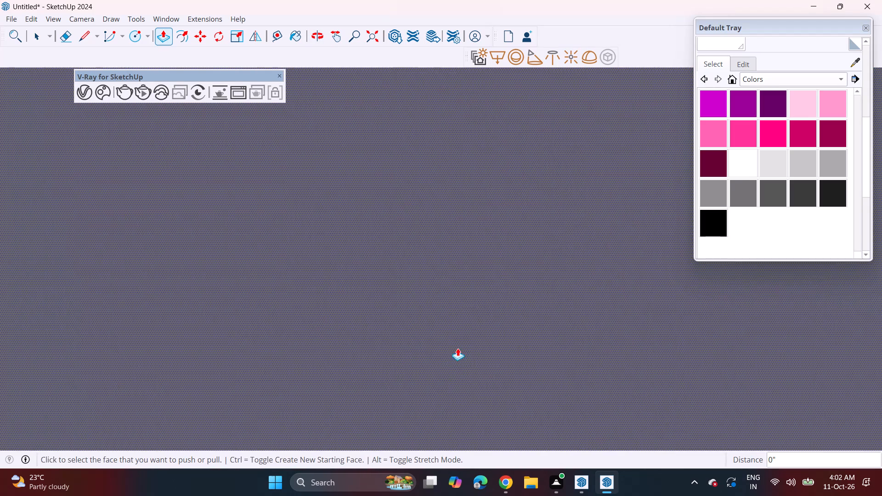
pyautogui.moveTo(476, 316); pyautogui.dragTo(467, 479, button='middle')
pyautogui.keyDown('shift'); pyautogui.moveTo(471, 186); pyautogui.dragTo(455, 382, button='middle'); pyautogui.keyUp('shift')
pyautogui.keyDown('shift'); pyautogui.moveTo(475, 195); pyautogui.dragTo(461, 488, button='middle'); pyautogui.keyUp('shift')
pyautogui.moveTo(520, 308); pyautogui.dragTo(374, 221, button='middle')
pyautogui.scroll(1, 394, 226)
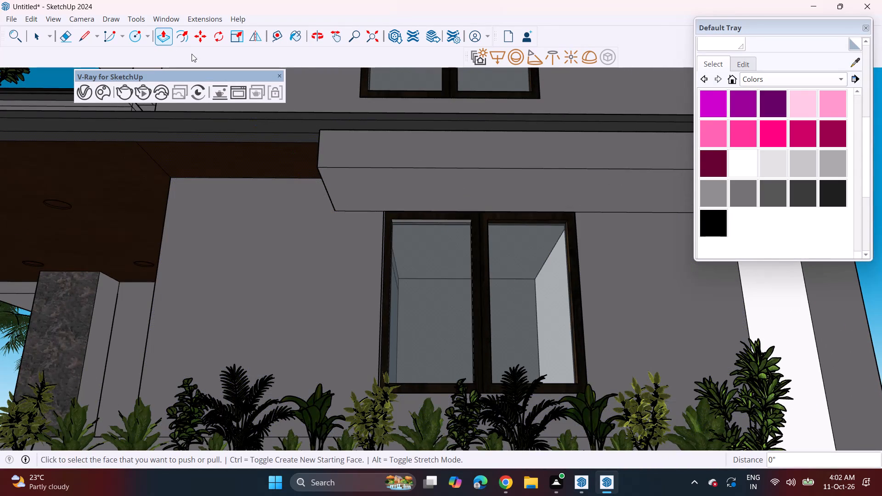
pyautogui.moveTo(136, 35); pyautogui.dragTo(141, 42)
pyautogui.scroll(4, 450, 201)
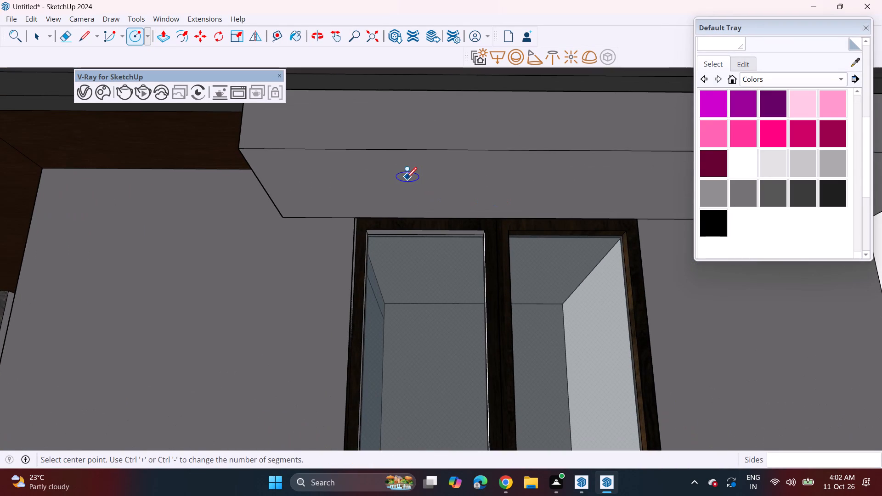
pyautogui.click(375, 183)
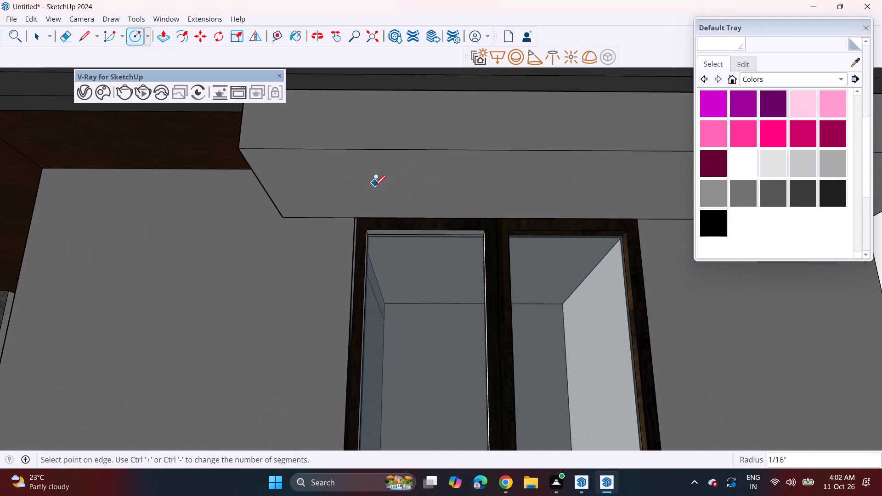
pyautogui.click(396, 187)
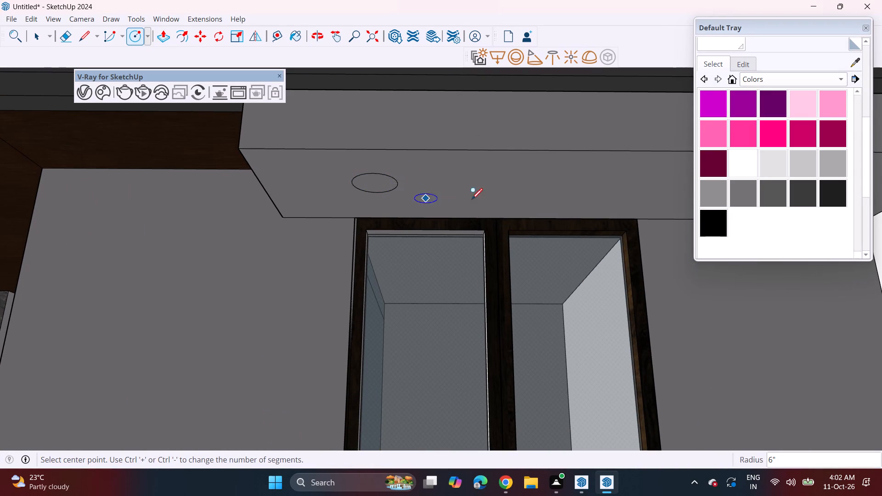
# Draw a second circle of about 6 13/16" radius on the canopy's underside, in line with the first, near its far end.
pyautogui.keyDown('shift'); pyautogui.moveTo(486, 197); pyautogui.dragTo(322, 225, button='middle'); pyautogui.keyUp('shift')
pyautogui.moveTo(509, 218); pyautogui.dragTo(517, 217)
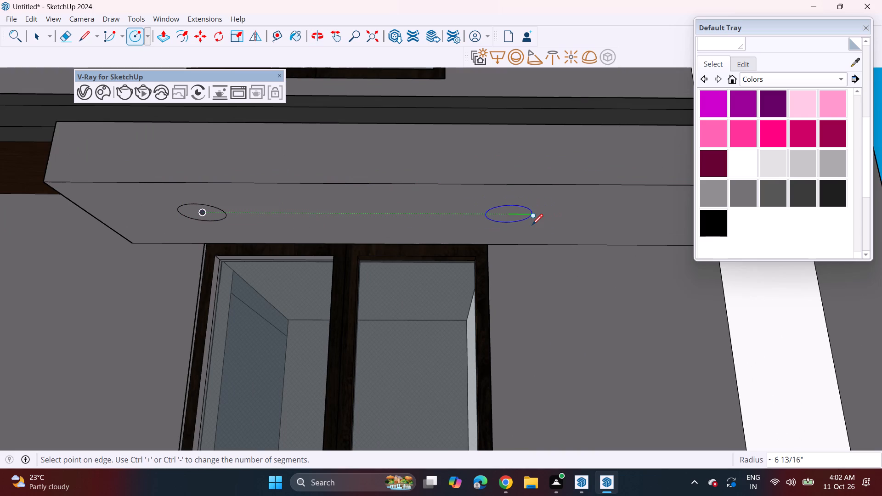
pyautogui.click(532, 224)
# Recess both circles in the side window canopy's underside by about 1 5/16" with Push/Pull.
pyautogui.moveTo(547, 222); pyautogui.dragTo(445, 237, button='middle')
pyautogui.press('space')
pyautogui.press('p')
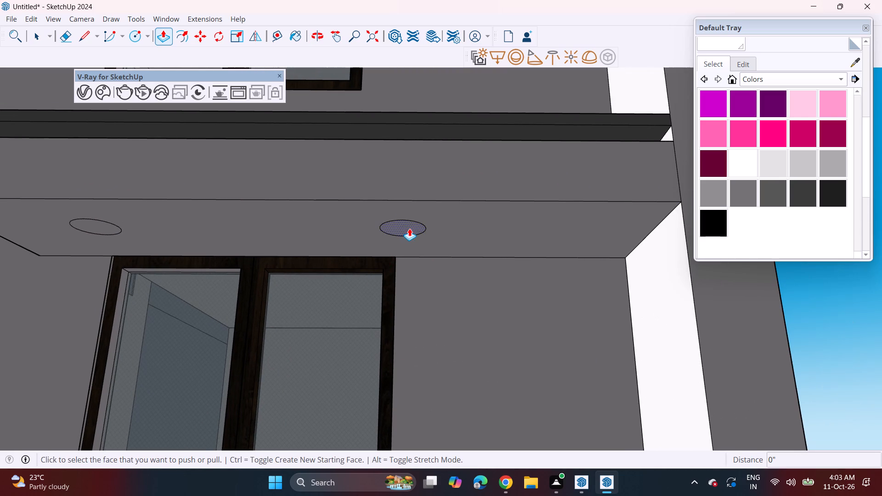
pyautogui.click(411, 231)
pyautogui.click(411, 227)
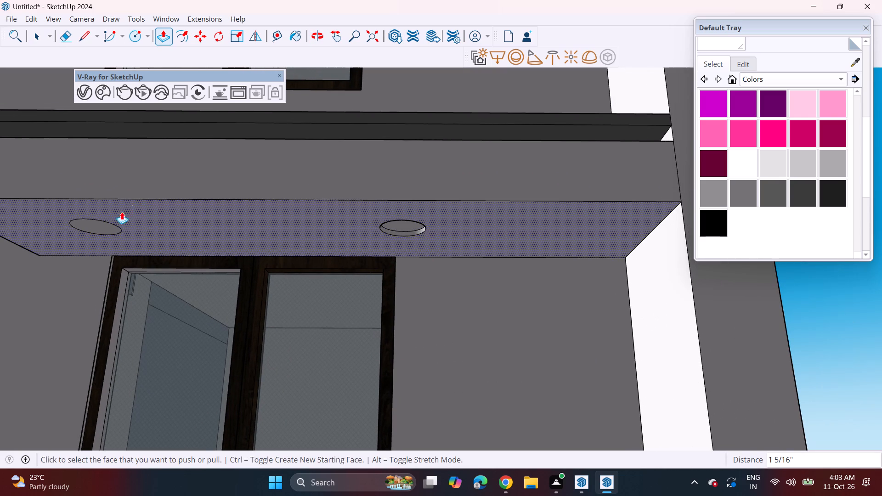
pyautogui.doubleClick(110, 230)
# Examine the light recesses in the canopy, porch and roof soffits from outside the house.
pyautogui.moveTo(124, 257); pyautogui.dragTo(352, 290, button='middle')
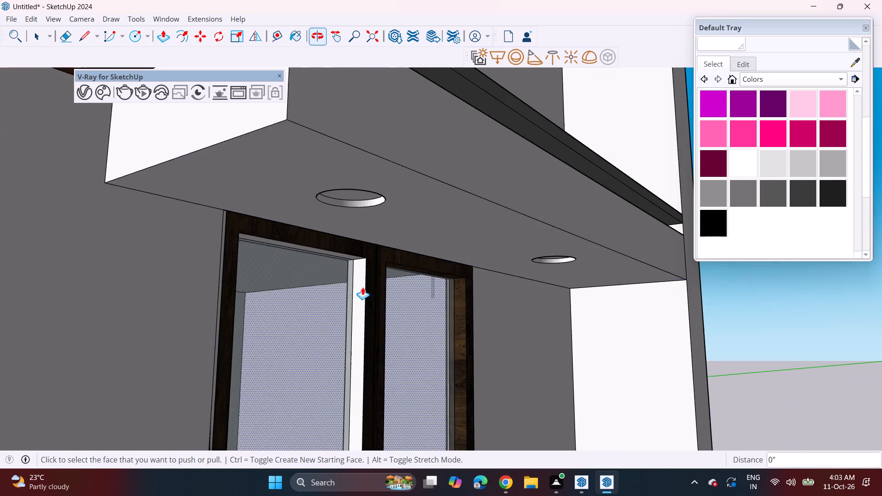
pyautogui.scroll(-15, 362, 286)
pyautogui.moveTo(278, 326); pyautogui.dragTo(417, 310, button='middle')
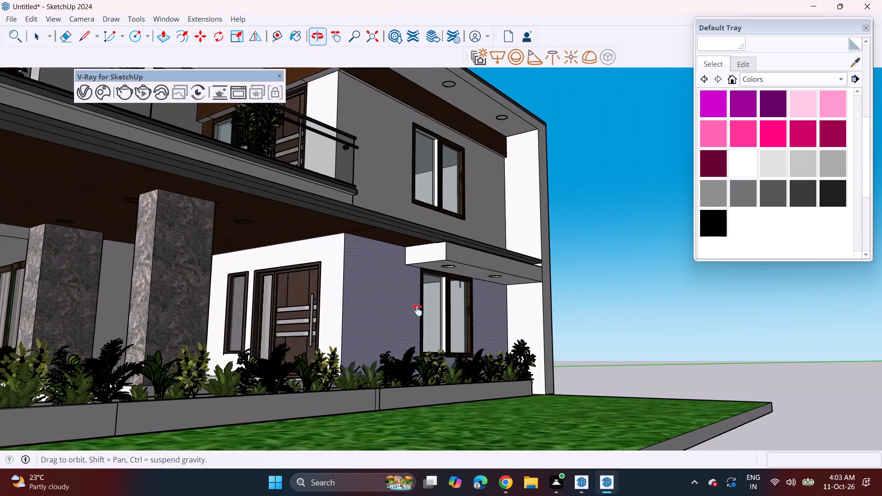
pyautogui.moveTo(417, 310); pyautogui.dragTo(448, 300, button='middle')
pyautogui.moveTo(340, 302); pyautogui.dragTo(401, 318, button='middle')
pyautogui.scroll(-5, 397, 310)
pyautogui.keyDown('shift'); pyautogui.moveTo(284, 332); pyautogui.dragTo(301, 337, button='middle'); pyautogui.keyUp('shift')
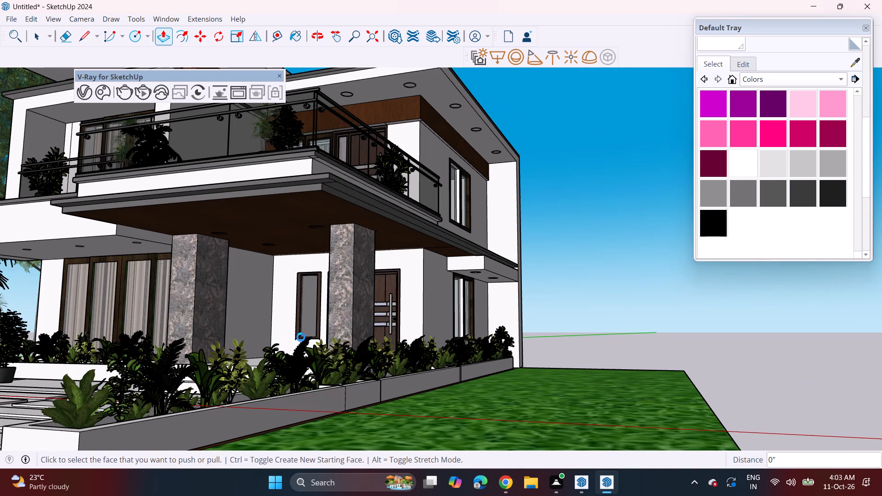
pyautogui.keyDown('shift'); pyautogui.moveTo(301, 337); pyautogui.dragTo(427, 334, button='middle'); pyautogui.keyUp('shift')
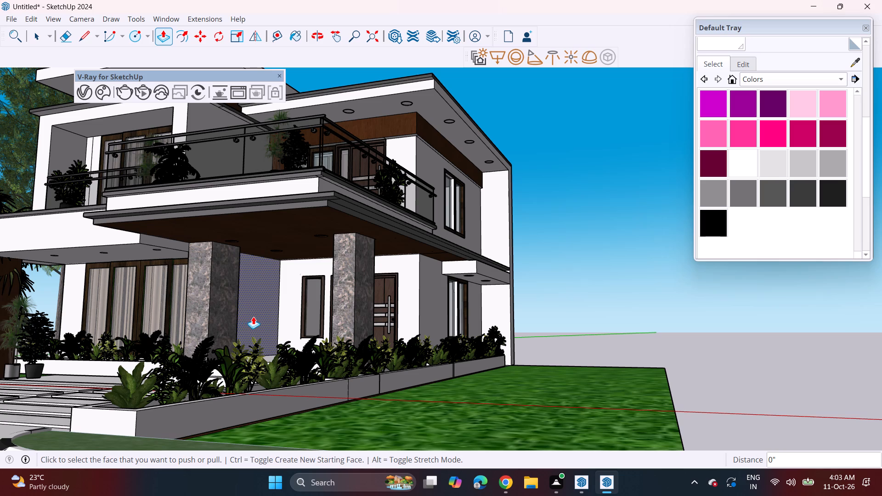
# Draw a circle of about 4 1/16" radius on the soffit above the front ground-floor windows, near its wood-panelled end.
pyautogui.moveTo(62, 303); pyautogui.dragTo(223, 334, button='middle')
pyautogui.moveTo(195, 318); pyautogui.dragTo(189, 296, button='middle')
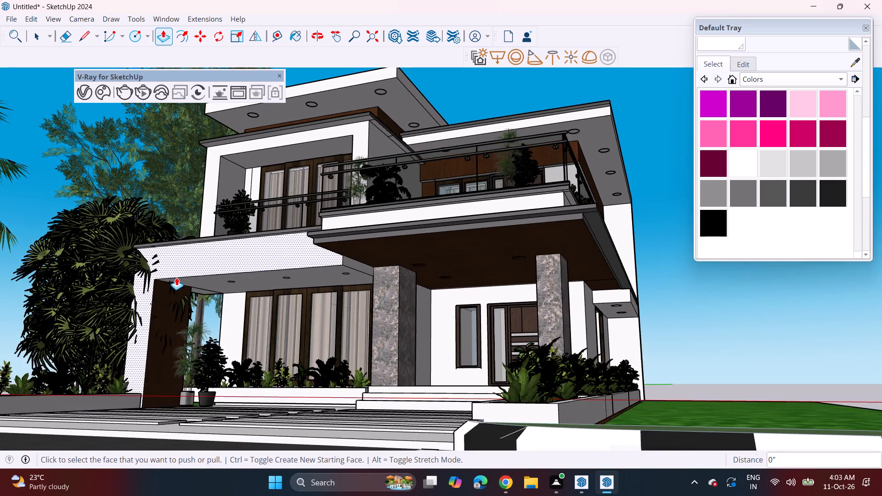
pyautogui.scroll(16, 176, 277)
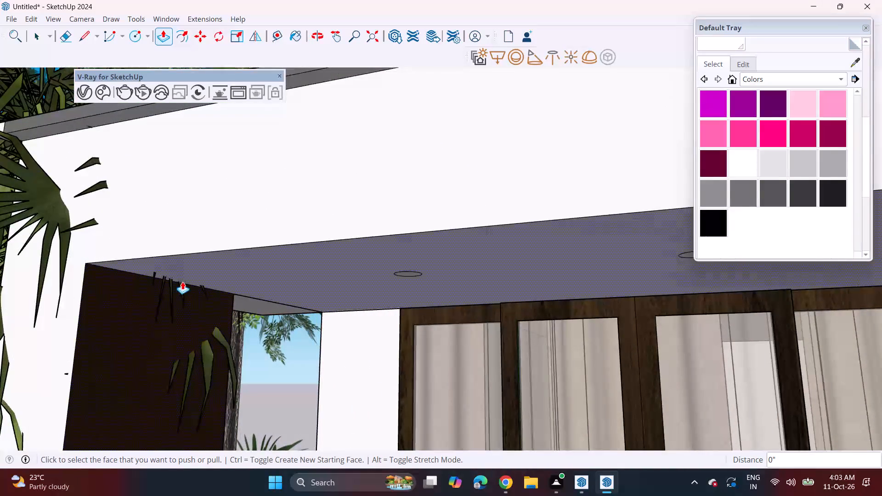
pyautogui.moveTo(182, 282); pyautogui.dragTo(190, 265, button='middle')
pyautogui.scroll(1, 182, 282)
pyautogui.scroll(-8, 158, 238)
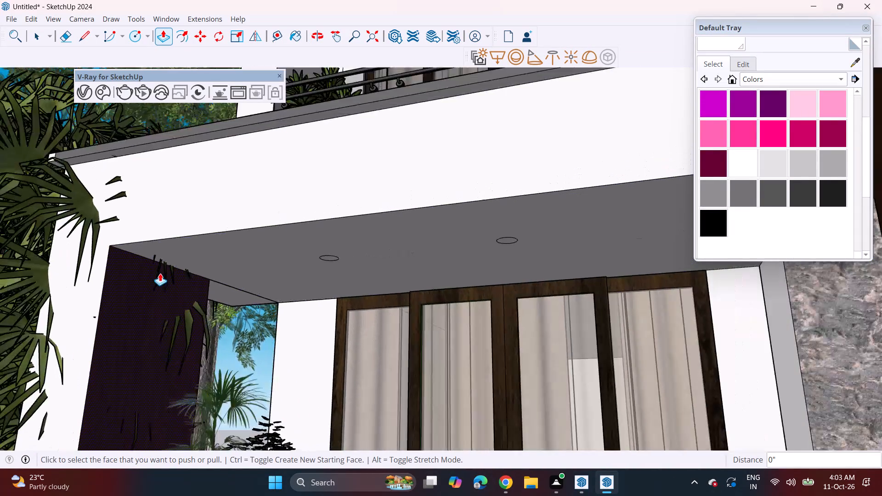
pyautogui.scroll(5, 188, 246)
pyautogui.click(135, 31)
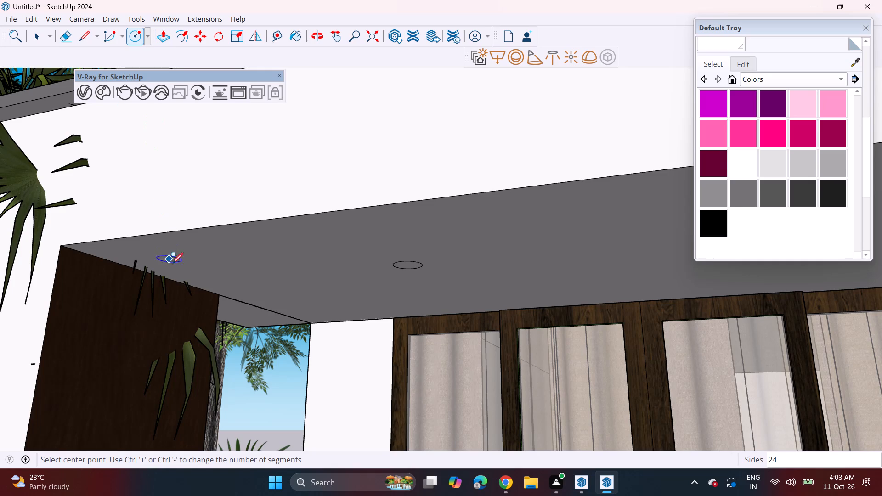
pyautogui.click(191, 265)
pyautogui.click(205, 268)
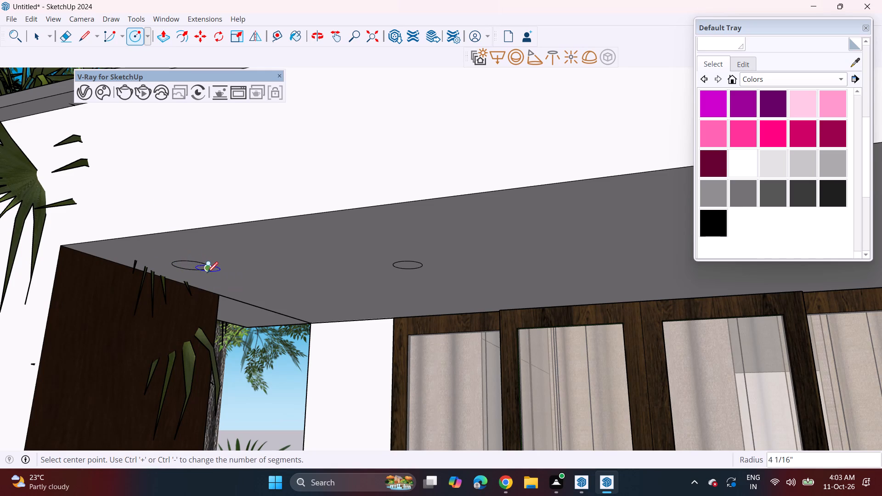
# Recess all four circles in the front window soffit by about 15/16" with Push/Pull.
pyautogui.press('o')
pyautogui.press('p')
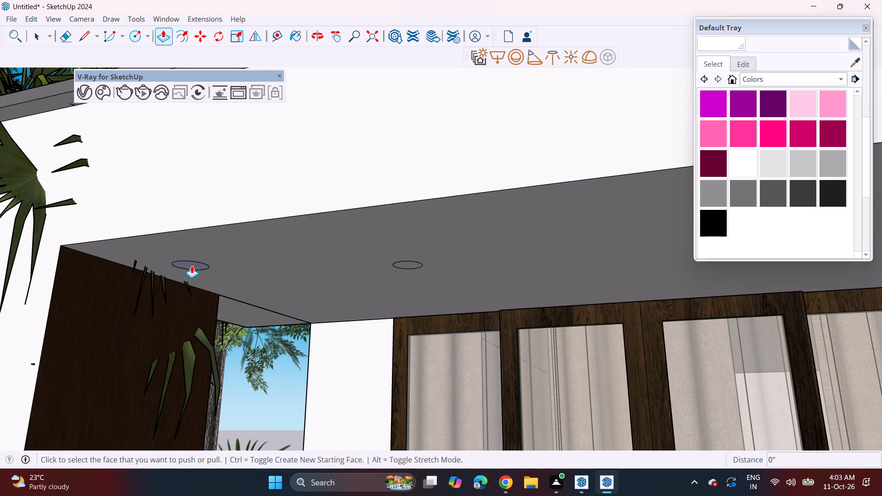
pyautogui.click(192, 265)
pyautogui.click(195, 262)
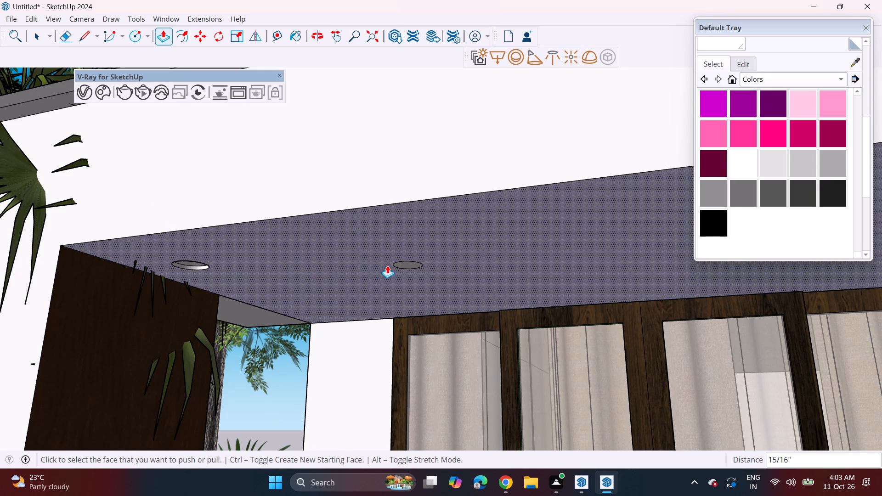
pyautogui.doubleClick(401, 266)
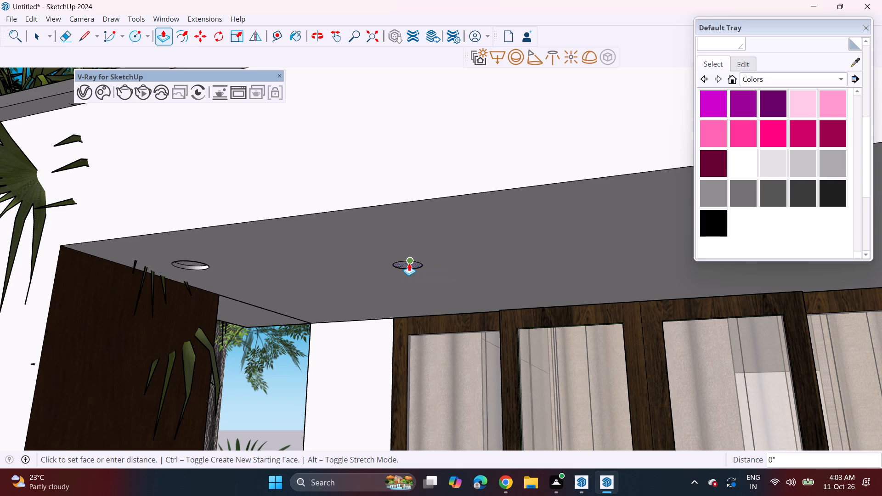
pyautogui.press('Escape')
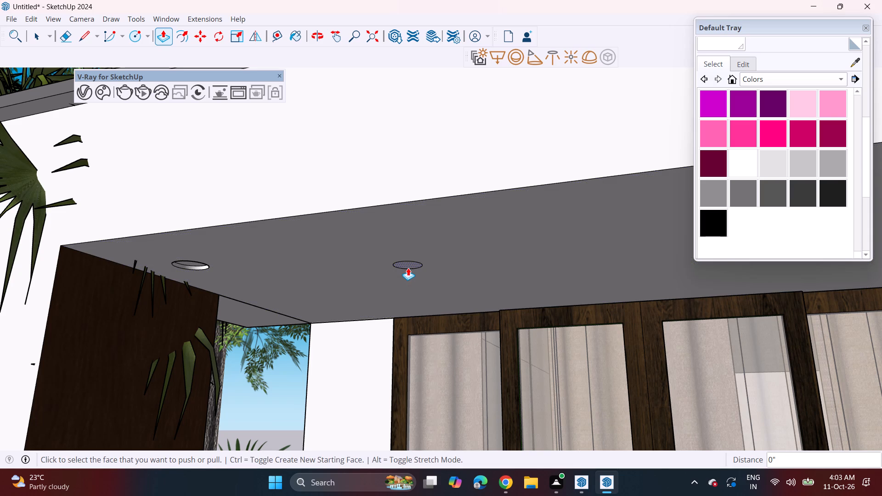
pyautogui.click(408, 268)
pyautogui.click(408, 266)
pyautogui.keyDown('shift'); pyautogui.moveTo(452, 283); pyautogui.dragTo(230, 298, button='middle'); pyautogui.keyUp('shift')
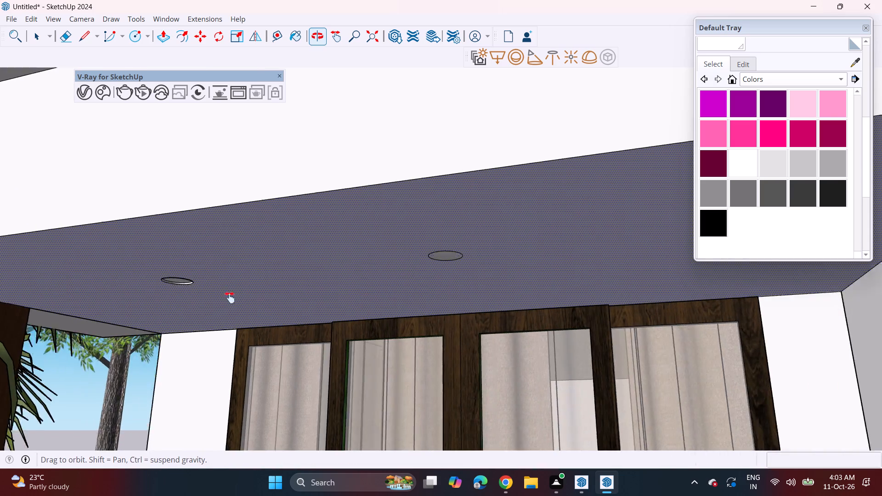
pyautogui.keyDown('shift'); pyautogui.moveTo(230, 298); pyautogui.dragTo(141, 297, button='middle'); pyautogui.keyUp('shift')
pyautogui.doubleClick(311, 255)
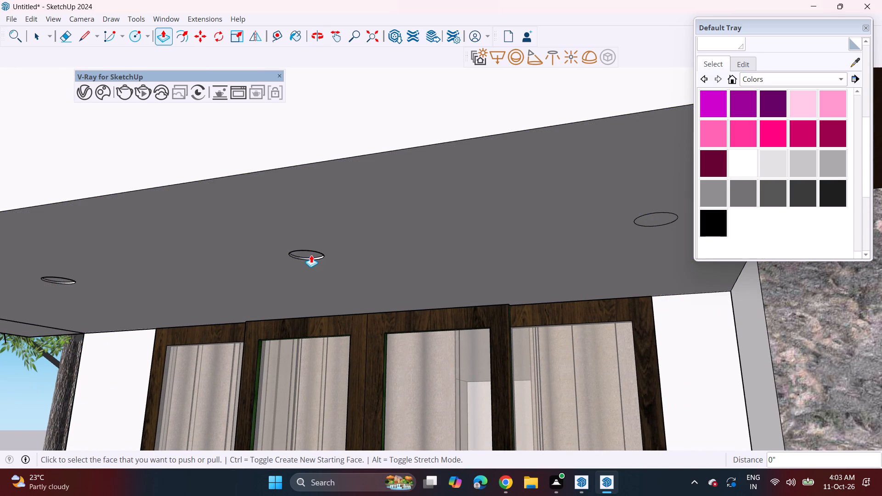
pyautogui.doubleClick(663, 220)
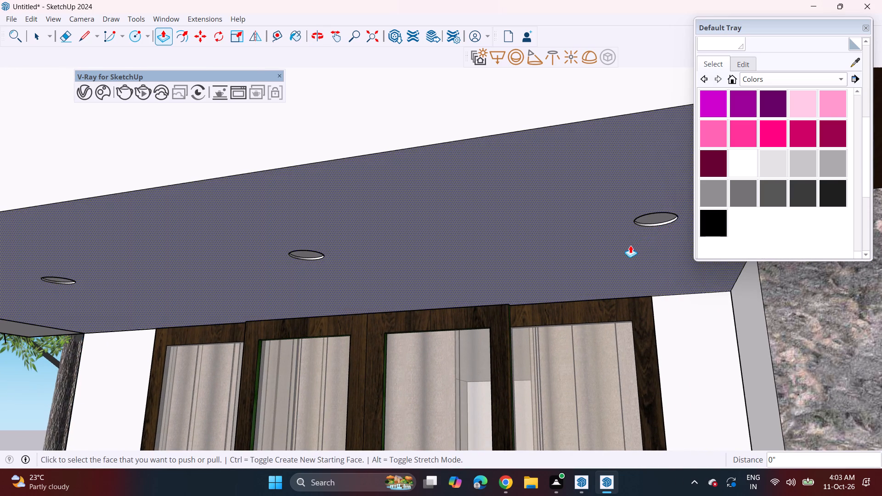
# Group the inner faces of the three front window soffit recesses nearest the porch.
pyautogui.press('space')
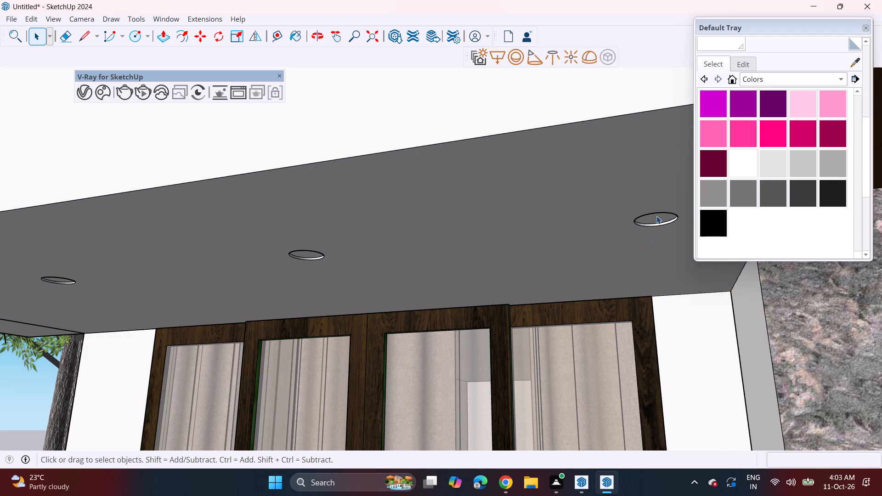
pyautogui.click(656, 216)
pyautogui.scroll(9, 318, 259)
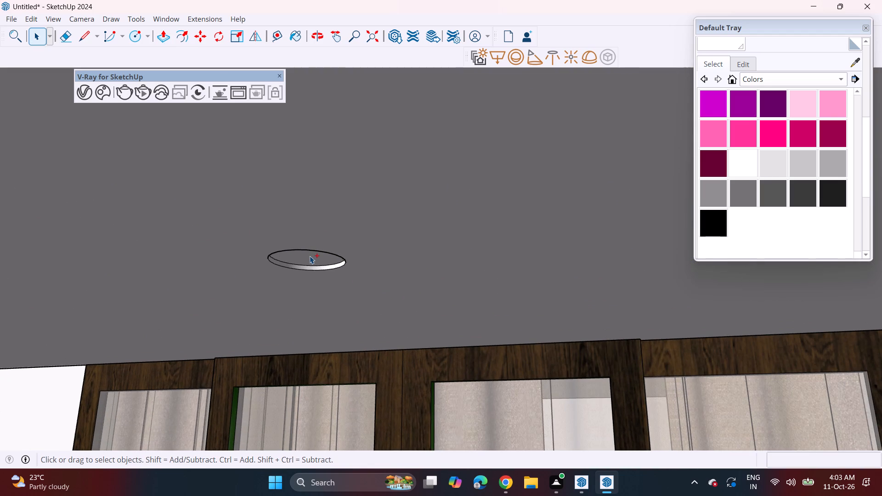
pyautogui.keyDown('ctrl'); pyautogui.click(311, 259); pyautogui.keyUp('ctrl')
pyautogui.keyDown('ctrl'); pyautogui.keyDown('shift'); pyautogui.moveTo(265, 266); pyautogui.dragTo(673, 278, button='middle'); pyautogui.keyUp('shift'); pyautogui.keyUp('ctrl')
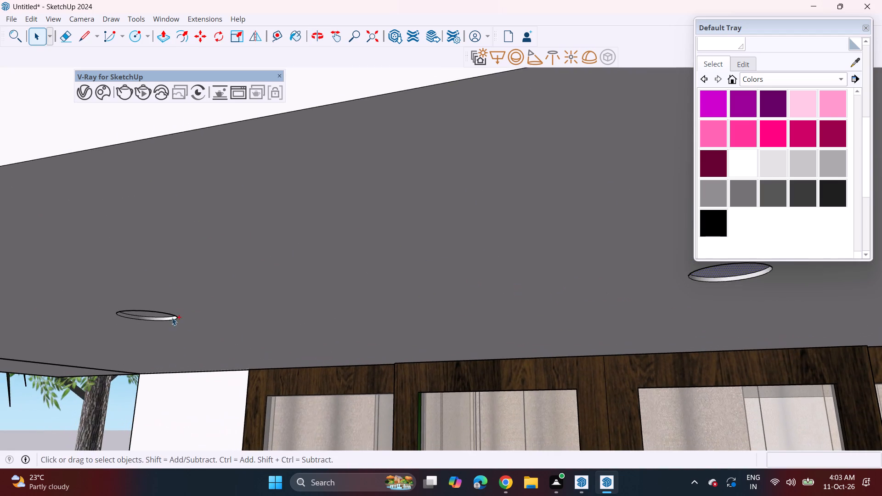
pyautogui.keyDown('ctrl'); pyautogui.moveTo(163, 317); pyautogui.dragTo(174, 291, button='middle'); pyautogui.keyUp('ctrl')
pyautogui.keyDown('ctrl'); pyautogui.scroll(8, 137, 301); pyautogui.keyUp('ctrl')
pyautogui.keyDown('ctrl'); pyautogui.click(147, 291); pyautogui.keyUp('ctrl')
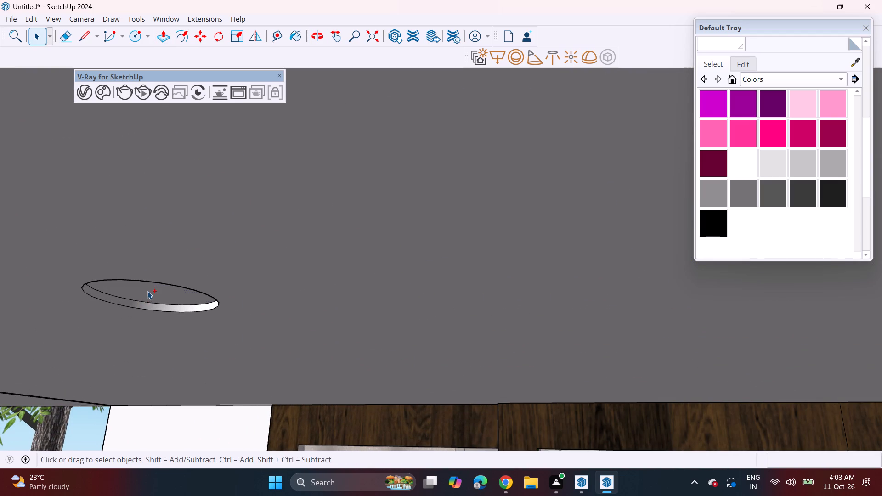
pyautogui.keyDown('ctrl'); pyautogui.scroll(-20, 148, 295); pyautogui.keyUp('ctrl')
pyautogui.keyDown('ctrl'); pyautogui.scroll(-3, 148, 295); pyautogui.keyUp('ctrl')
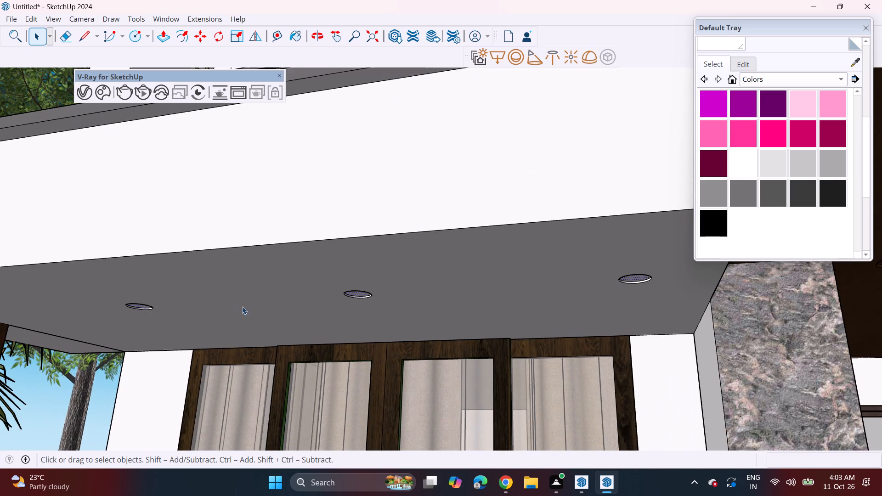
pyautogui.scroll(11, 354, 299)
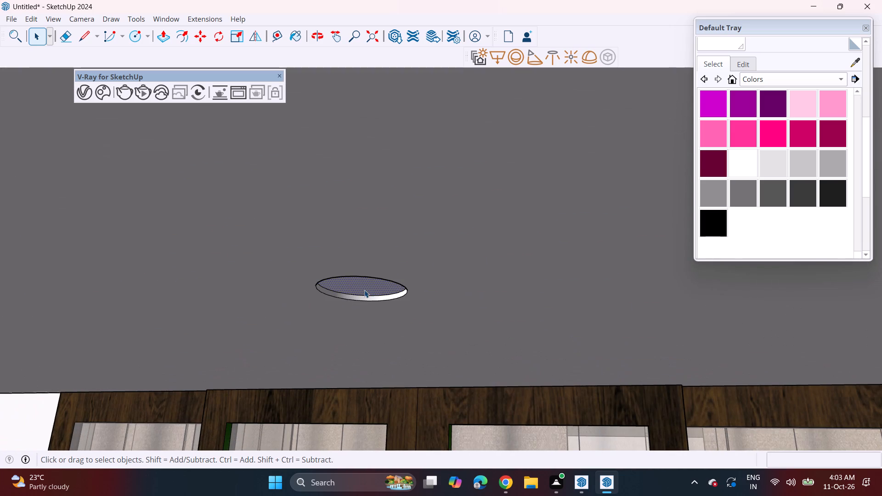
pyautogui.rightClick(364, 290)
pyautogui.click(408, 181)
# Convert the group of three front soffit recess faces into a V-Ray mesh light.
pyautogui.click(605, 63)
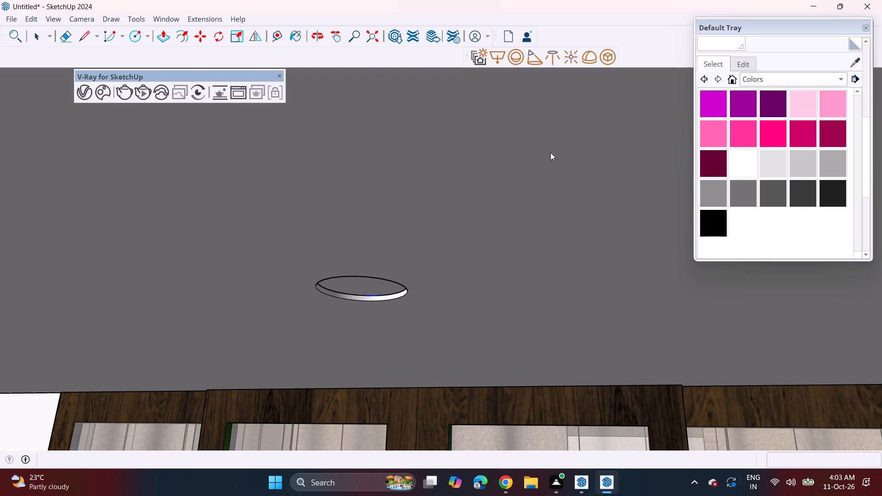
pyautogui.scroll(-8, 417, 272)
pyautogui.click(369, 285)
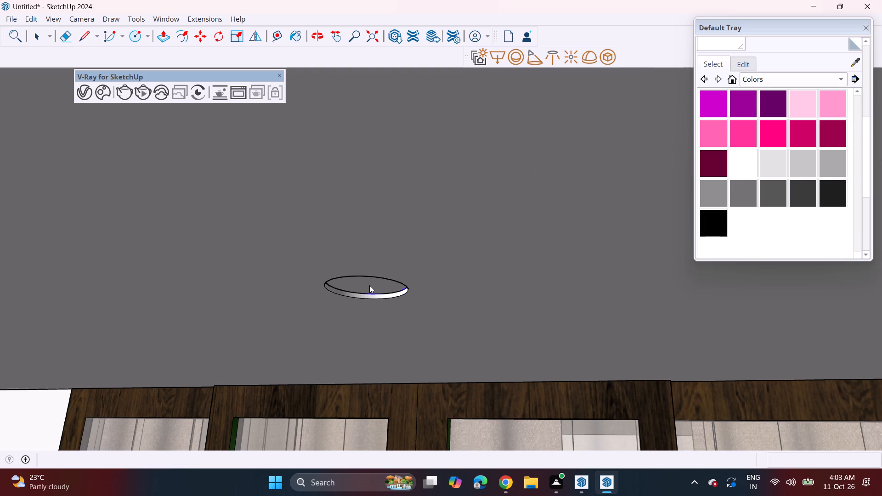
pyautogui.scroll(-4, 369, 285)
pyautogui.click(611, 59)
pyautogui.scroll(-5, 380, 268)
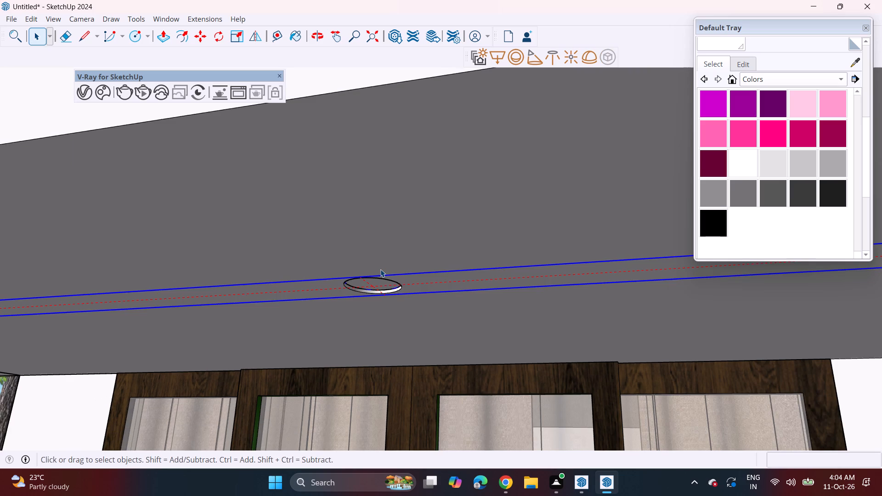
pyautogui.scroll(-18, 373, 250)
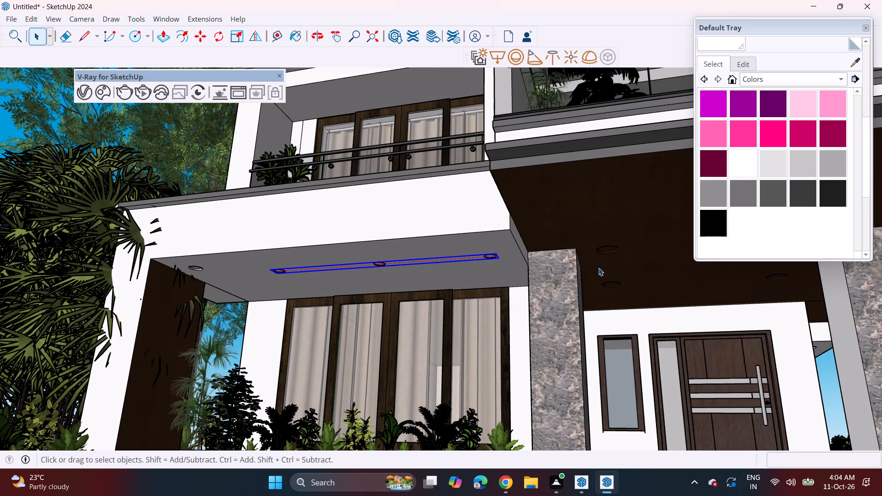
# Group the inner faces of the four round light recesses in the wooden porch ceiling.
pyautogui.keyDown('shift'); pyautogui.moveTo(599, 266); pyautogui.dragTo(384, 270, button='middle'); pyautogui.keyUp('shift')
pyautogui.scroll(8, 426, 227)
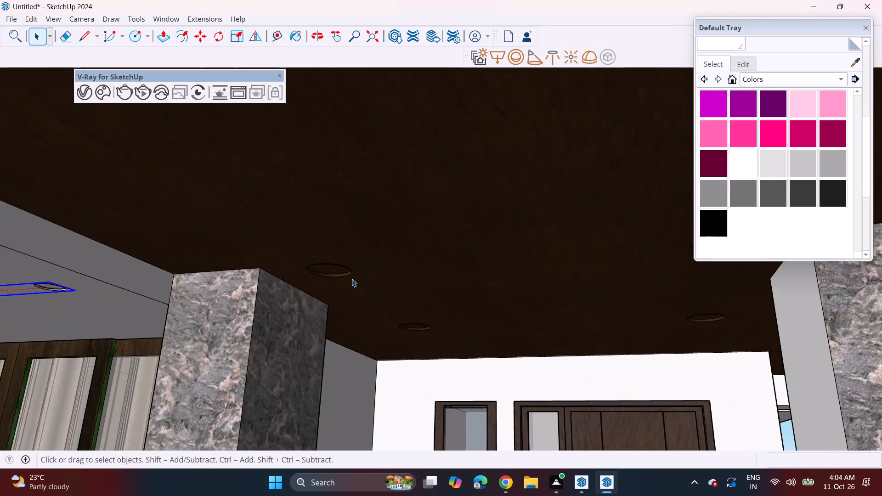
pyautogui.scroll(4, 352, 279)
pyautogui.click(327, 270)
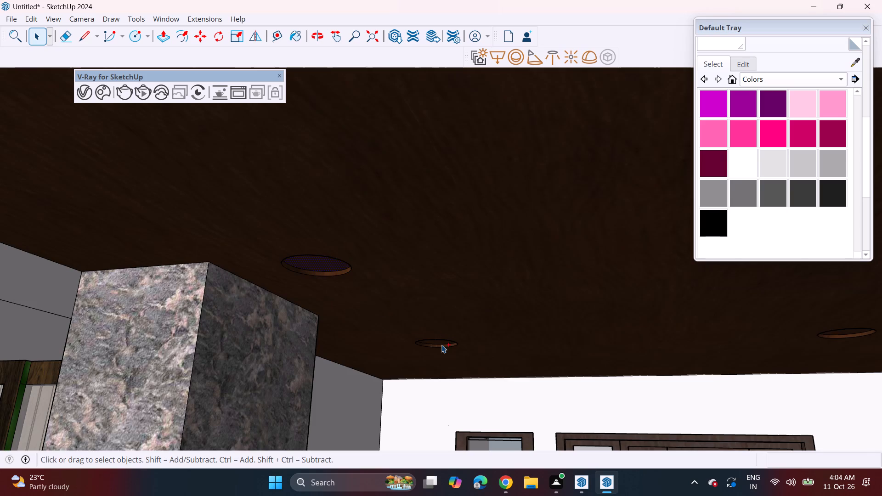
pyautogui.keyDown('ctrl'); pyautogui.scroll(9, 441, 345); pyautogui.keyUp('ctrl')
pyautogui.keyDown('ctrl'); pyautogui.click(441, 341); pyautogui.keyUp('ctrl')
pyautogui.keyDown('ctrl'); pyautogui.scroll(-14, 439, 340); pyautogui.keyUp('ctrl')
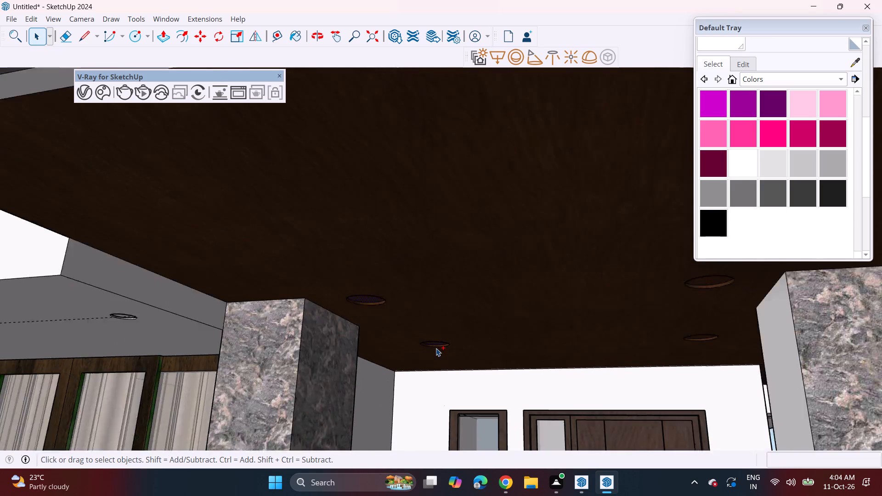
pyautogui.keyDown('ctrl'); pyautogui.scroll(-4, 436, 348); pyautogui.keyUp('ctrl')
pyautogui.keyDown('ctrl'); pyautogui.keyDown('shift'); pyautogui.moveTo(528, 337); pyautogui.dragTo(376, 287, button='middle'); pyautogui.keyUp('shift'); pyautogui.keyUp('ctrl')
pyautogui.keyDown('ctrl'); pyautogui.scroll(9, 412, 266); pyautogui.keyUp('ctrl')
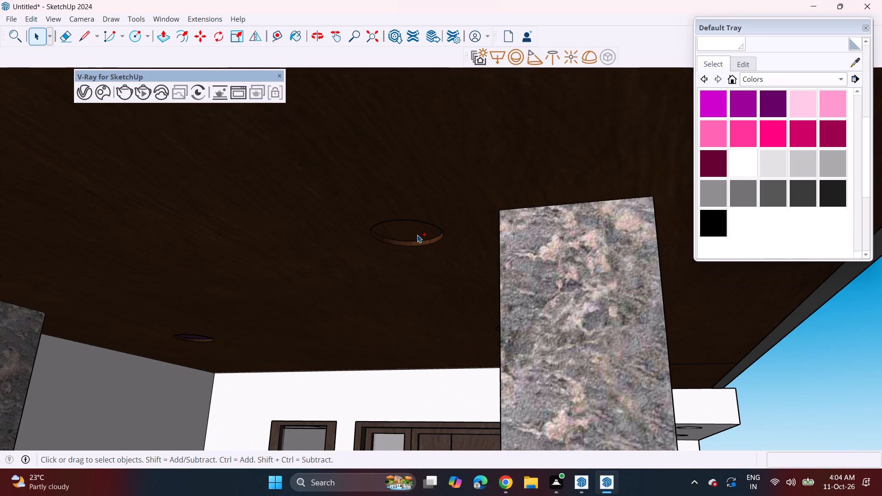
pyautogui.keyDown('ctrl'); pyautogui.click(417, 235); pyautogui.keyUp('ctrl')
pyautogui.keyDown('ctrl'); pyautogui.scroll(-5, 404, 254); pyautogui.keyUp('ctrl')
pyautogui.keyDown('ctrl'); pyautogui.moveTo(372, 340); pyautogui.dragTo(440, 350, button='middle'); pyautogui.keyUp('ctrl')
pyautogui.keyDown('ctrl'); pyautogui.scroll(4, 566, 344); pyautogui.keyUp('ctrl')
pyautogui.keyDown('ctrl'); pyautogui.scroll(2, 525, 287); pyautogui.keyUp('ctrl')
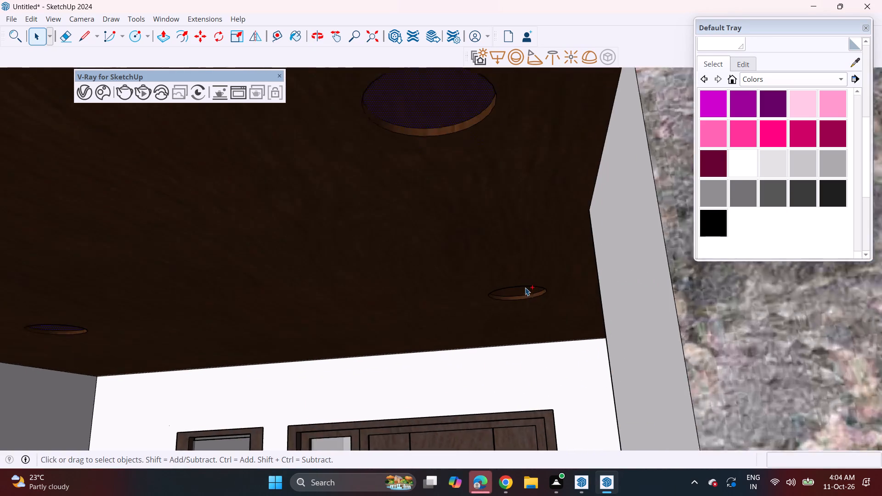
pyautogui.keyDown('ctrl'); pyautogui.scroll(2, 525, 287); pyautogui.keyUp('ctrl')
pyautogui.keyDown('ctrl'); pyautogui.click(513, 295); pyautogui.keyUp('ctrl')
pyautogui.rightClick(514, 296)
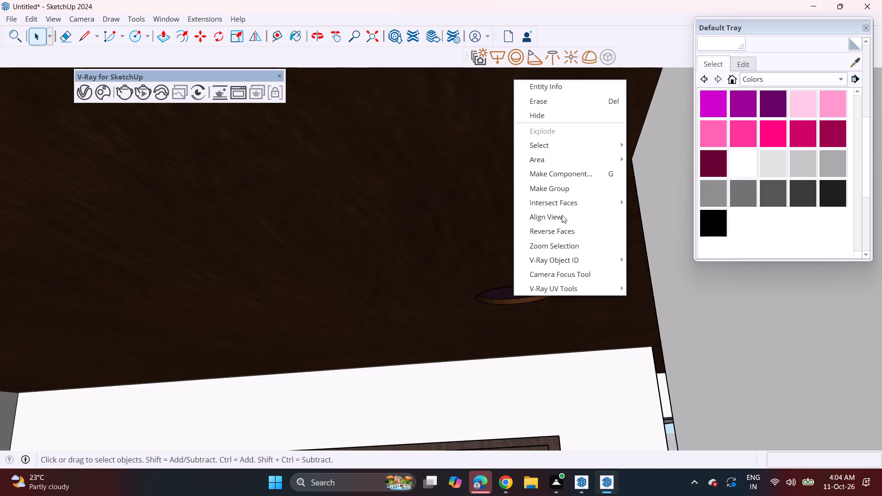
pyautogui.doubleClick(564, 189)
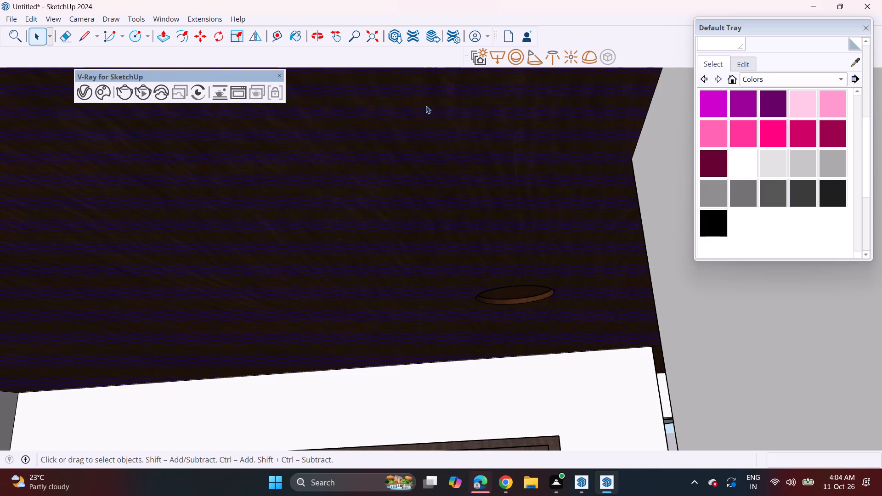
# Convert the group of four wooden porch ceiling recess faces into a V-Ray mesh light.
pyautogui.moveTo(515, 289); pyautogui.dragTo(520, 292)
pyautogui.click(523, 296)
pyautogui.click(517, 294)
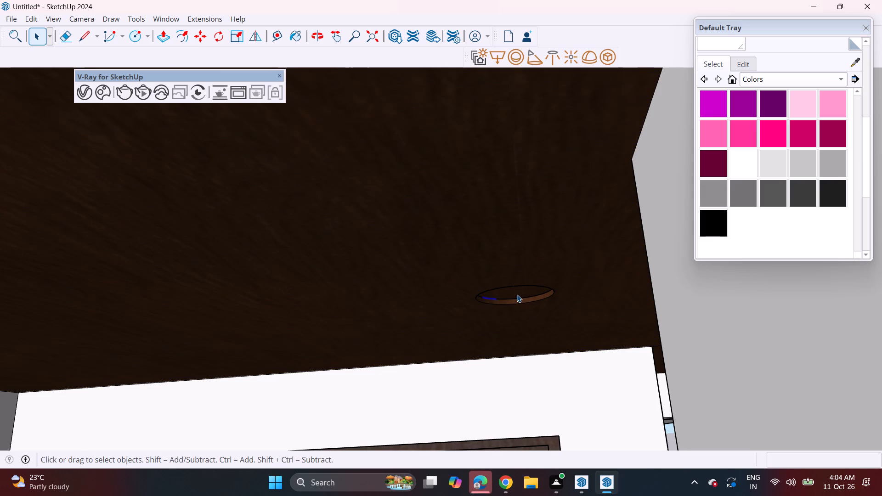
pyautogui.scroll(-5, 592, 106)
pyautogui.scroll(1, 586, 127)
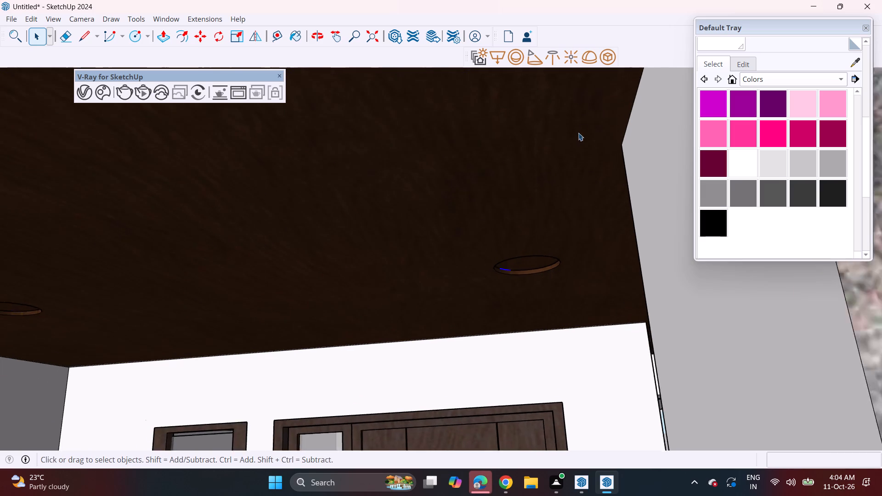
pyautogui.scroll(-11, 578, 133)
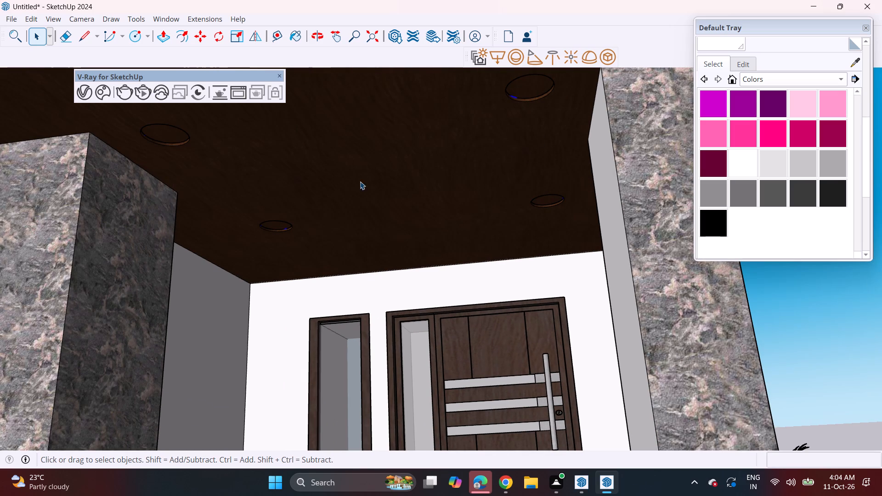
pyautogui.keyDown('ctrl'); pyautogui.click(164, 136); pyautogui.keyUp('ctrl')
pyautogui.click(604, 57)
# Group the inner faces of the two recesses under the ground-floor side window canopy and convert the group into a V-Ray mesh light.
pyautogui.scroll(-2, 515, 197)
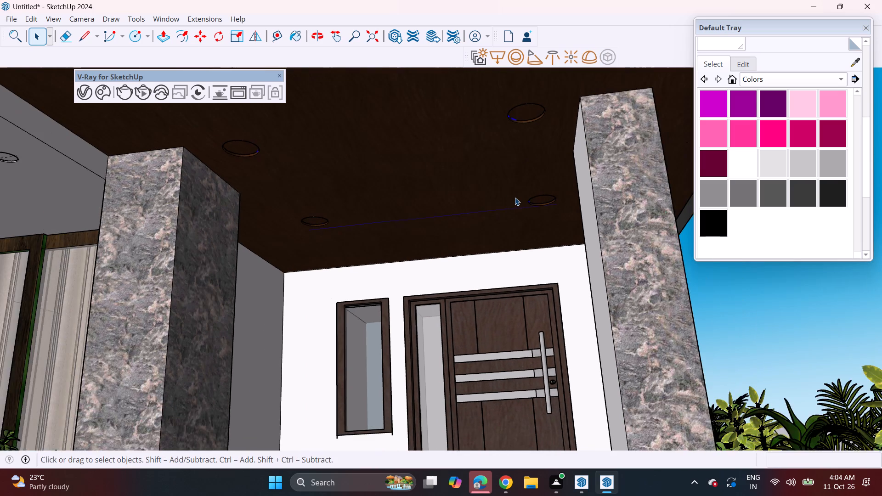
pyautogui.scroll(-2, 515, 197)
pyautogui.moveTo(531, 196); pyautogui.dragTo(463, 208, button='middle')
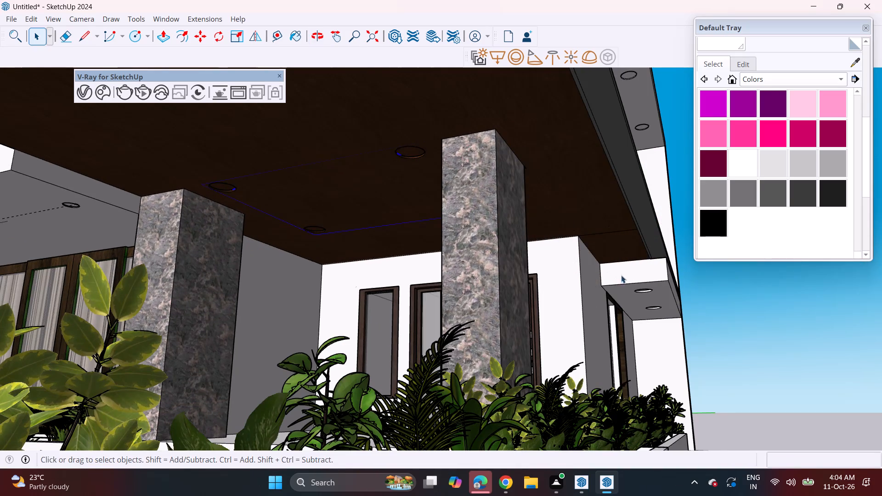
pyautogui.moveTo(612, 273); pyautogui.dragTo(526, 259, button='middle')
pyautogui.keyDown('shift'); pyautogui.moveTo(684, 278); pyautogui.dragTo(545, 279, button='middle'); pyautogui.keyUp('shift')
pyautogui.keyDown('shift'); pyautogui.scroll(1, 656, 279); pyautogui.keyUp('shift')
pyautogui.scroll(4, 543, 299)
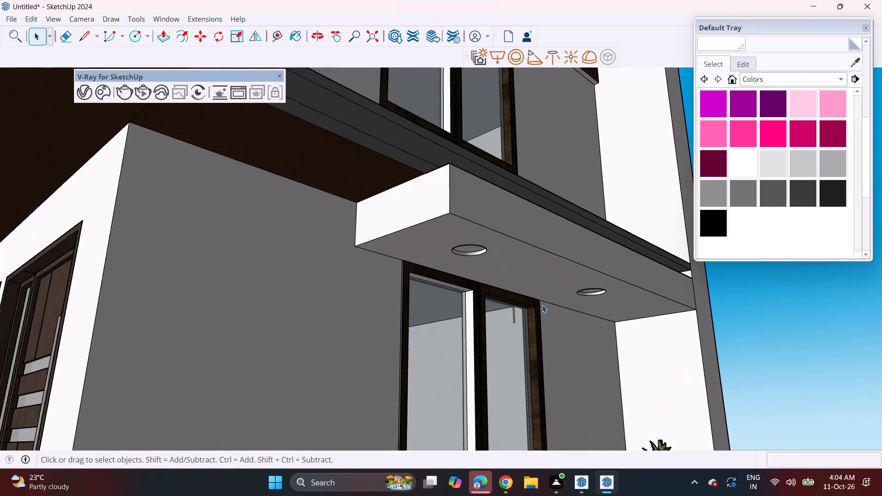
pyautogui.scroll(3, 542, 305)
pyautogui.scroll(5, 611, 286)
pyautogui.click(611, 286)
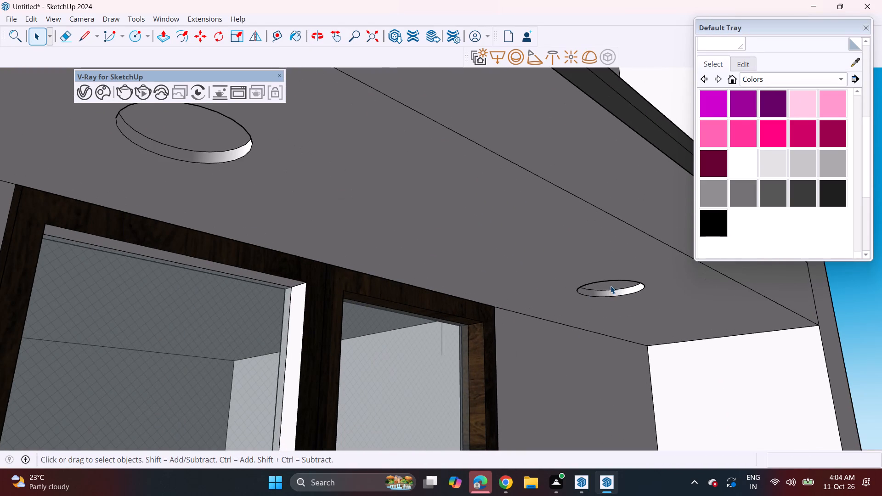
pyautogui.keyDown('ctrl'); pyautogui.click(218, 137); pyautogui.keyUp('ctrl')
pyautogui.keyDown('ctrl'); pyautogui.rightClick(218, 137); pyautogui.keyUp('ctrl')
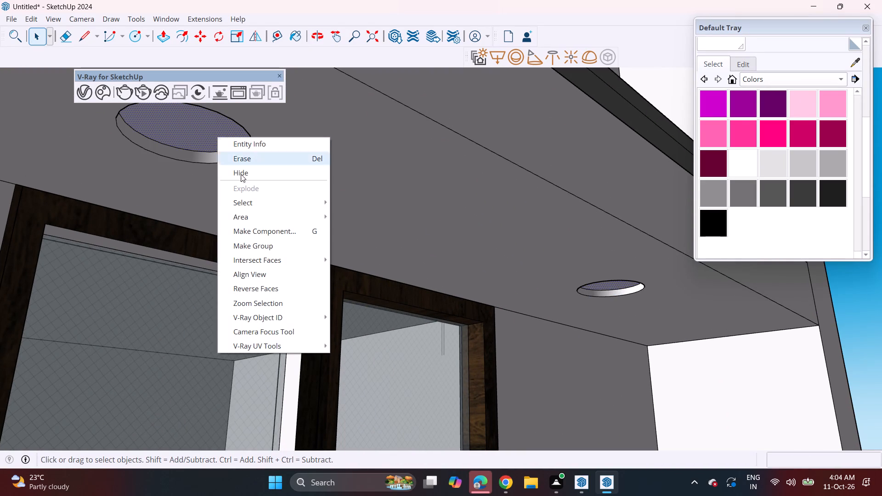
pyautogui.click(263, 248)
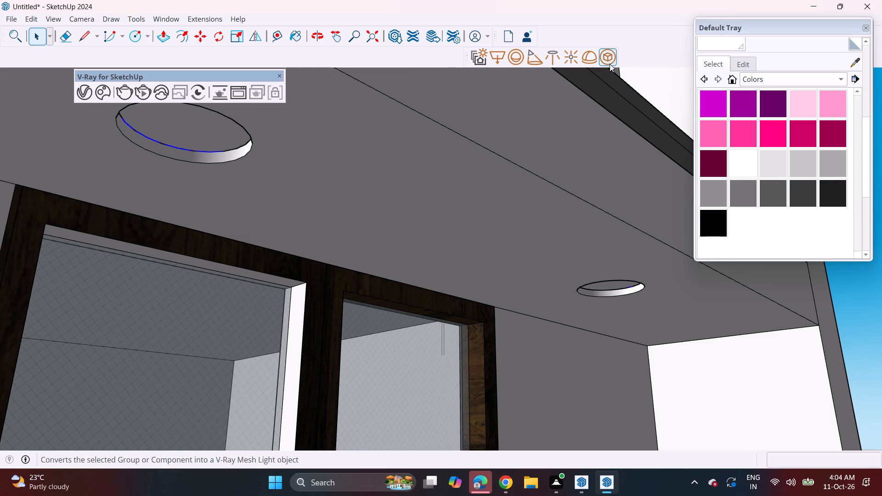
pyautogui.click(610, 63)
# Group the inner faces of the two roof soffit recesses above the upper side window and convert the group into a V-Ray mesh light.
pyautogui.scroll(-5, 509, 174)
pyautogui.keyDown('shift'); pyautogui.moveTo(513, 151); pyautogui.dragTo(480, 326, button='middle'); pyautogui.keyUp('shift')
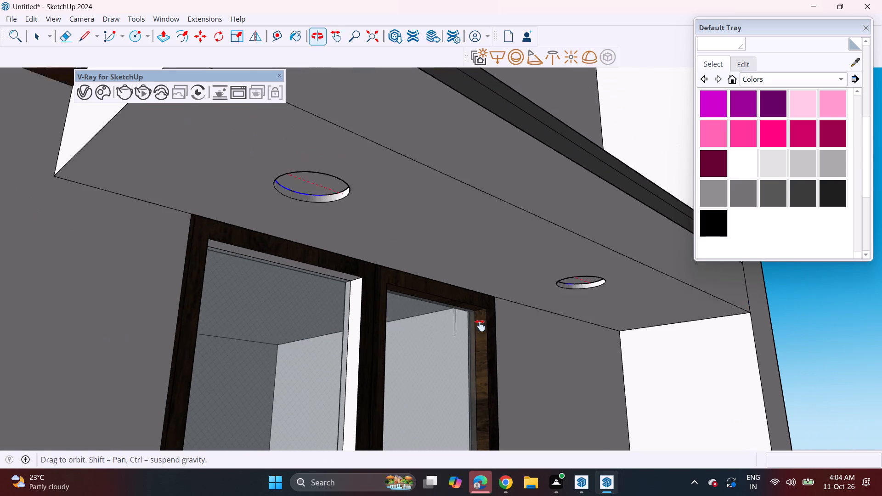
pyautogui.keyDown('shift'); pyautogui.moveTo(480, 326); pyautogui.dragTo(474, 371, button='middle'); pyautogui.keyUp('shift')
pyautogui.moveTo(528, 121); pyautogui.dragTo(506, 383, button='middle')
pyautogui.scroll(4, 541, 155)
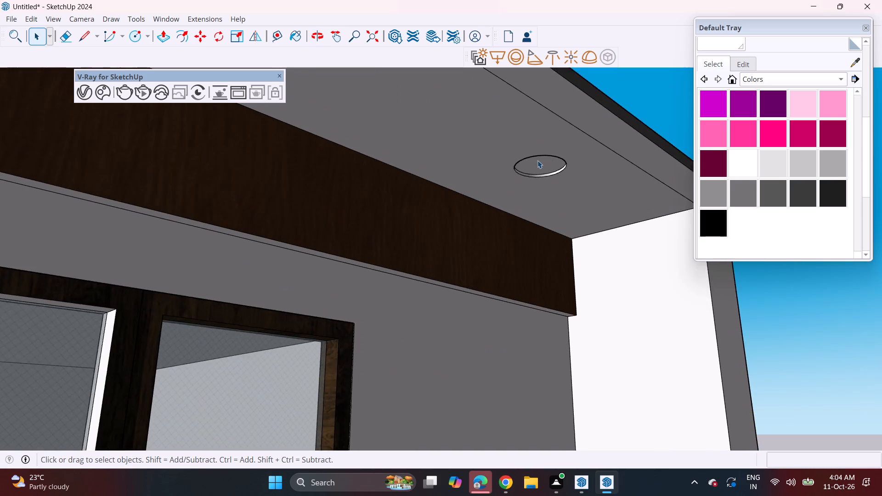
pyautogui.scroll(4, 537, 160)
pyautogui.click(539, 169)
pyautogui.scroll(-10, 535, 169)
pyautogui.keyDown('ctrl'); pyautogui.moveTo(444, 173); pyautogui.dragTo(482, 214, button='middle'); pyautogui.keyUp('ctrl')
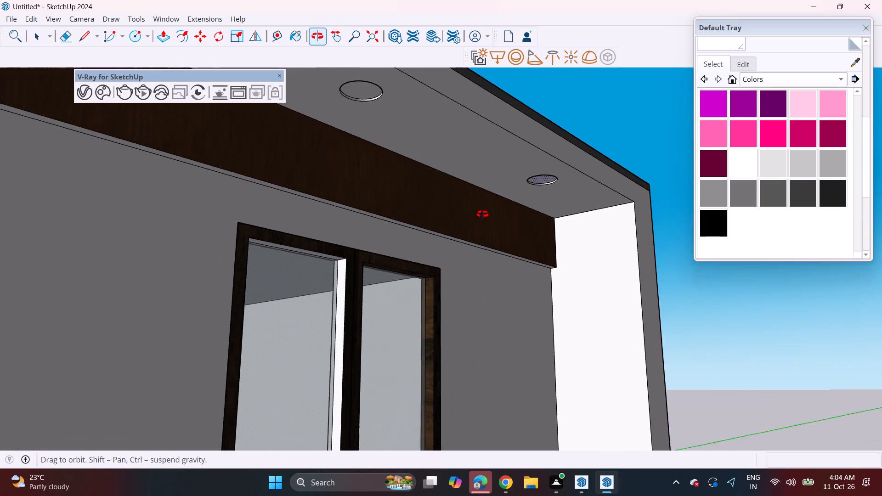
pyautogui.keyDown('ctrl'); pyautogui.moveTo(482, 214); pyautogui.dragTo(505, 233, button='middle'); pyautogui.keyUp('ctrl')
pyautogui.keyDown('ctrl'); pyautogui.scroll(6, 396, 111); pyautogui.keyUp('ctrl')
pyautogui.keyDown('ctrl'); pyautogui.click(396, 115); pyautogui.keyUp('ctrl')
pyautogui.keyDown('ctrl'); pyautogui.rightClick(397, 116); pyautogui.keyUp('ctrl')
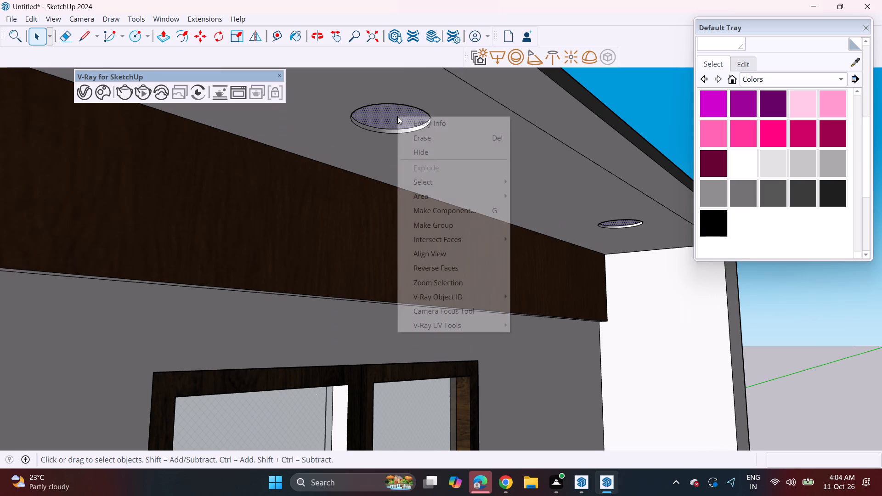
pyautogui.click(441, 227)
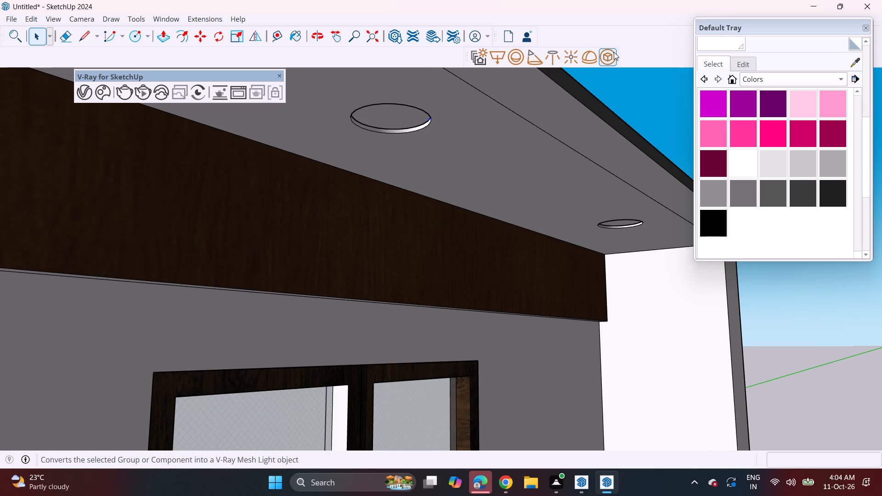
pyautogui.click(614, 52)
# Group the inner faces of the eight remaining recesses, four in each upper roof soffit, and convert the group into a V-Ray mesh light.
pyautogui.scroll(-18, 413, 202)
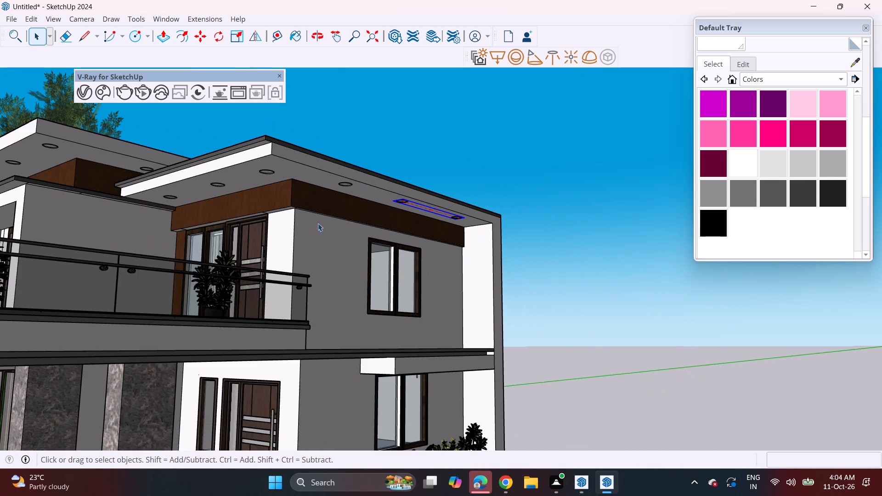
pyautogui.keyDown('shift'); pyautogui.moveTo(312, 219); pyautogui.dragTo(429, 236, button='middle'); pyautogui.keyUp('shift')
pyautogui.scroll(5, 411, 199)
pyautogui.scroll(10, 459, 207)
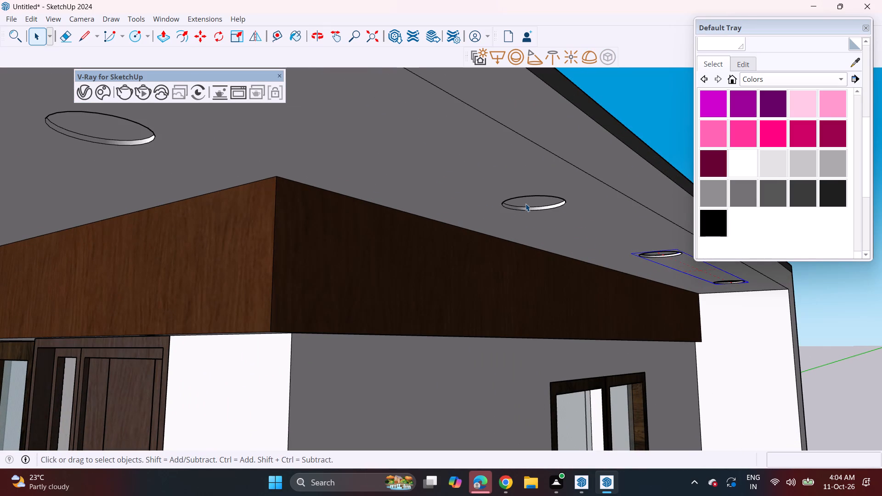
pyautogui.click(526, 203)
pyautogui.keyDown('ctrl'); pyautogui.moveTo(291, 183); pyautogui.dragTo(548, 197, button='middle'); pyautogui.keyUp('ctrl')
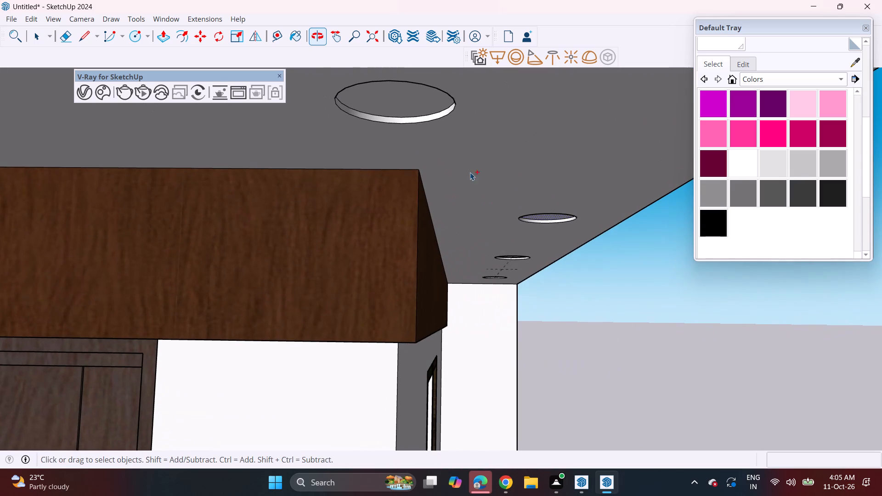
pyautogui.keyDown('ctrl'); pyautogui.click(393, 101); pyautogui.keyUp('ctrl')
pyautogui.keyDown('ctrl'); pyautogui.scroll(-15, 388, 120); pyautogui.keyUp('ctrl')
pyautogui.keyDown('ctrl'); pyautogui.keyDown('shift'); pyautogui.moveTo(334, 193); pyautogui.dragTo(459, 195, button='middle'); pyautogui.keyUp('shift'); pyautogui.keyUp('ctrl')
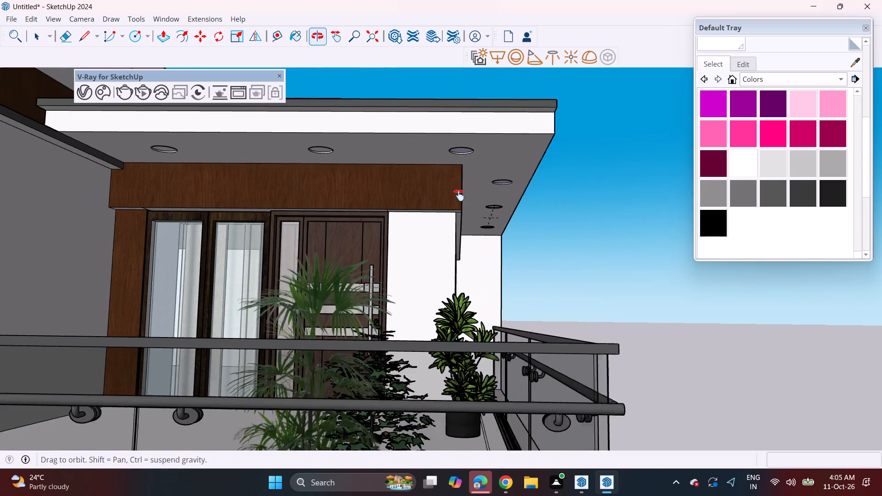
pyautogui.keyDown('ctrl'); pyautogui.keyDown('shift'); pyautogui.moveTo(459, 195); pyautogui.dragTo(460, 195, button='middle'); pyautogui.keyUp('shift'); pyautogui.keyUp('ctrl')
pyautogui.keyDown('ctrl'); pyautogui.scroll(4, 372, 158); pyautogui.keyUp('ctrl')
pyautogui.keyDown('ctrl'); pyautogui.scroll(6, 333, 152); pyautogui.keyUp('ctrl')
pyautogui.keyDown('ctrl'); pyautogui.scroll(-1, 332, 145); pyautogui.keyUp('ctrl')
pyautogui.keyDown('ctrl'); pyautogui.scroll(3, 332, 145); pyautogui.keyUp('ctrl')
pyautogui.keyDown('ctrl'); pyautogui.click(332, 145); pyautogui.keyUp('ctrl')
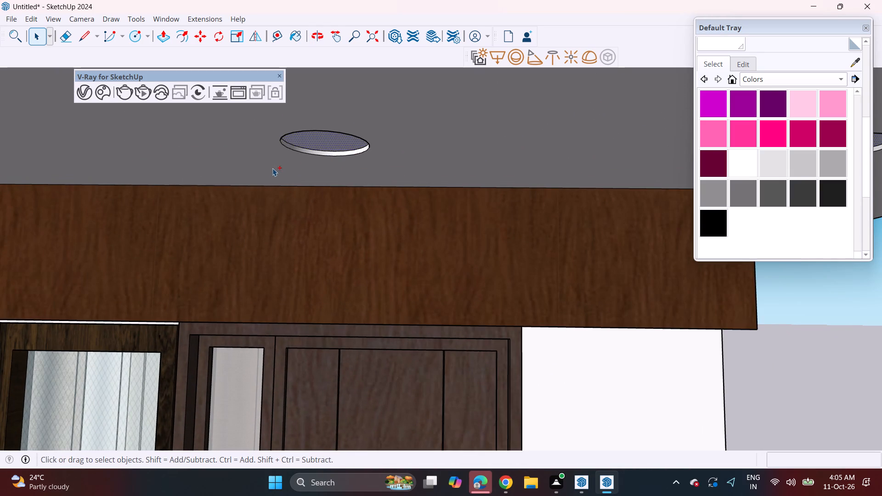
pyautogui.keyDown('ctrl'); pyautogui.keyDown('shift'); pyautogui.scroll(-8, 268, 168); pyautogui.keyUp('shift'); pyautogui.keyUp('ctrl')
pyautogui.keyDown('ctrl'); pyautogui.keyDown('shift'); pyautogui.moveTo(207, 208); pyautogui.dragTo(419, 214, button='middle'); pyautogui.keyUp('shift'); pyautogui.keyUp('ctrl')
pyautogui.keyDown('ctrl'); pyautogui.scroll(10, 288, 155); pyautogui.keyUp('ctrl')
pyautogui.keyDown('ctrl'); pyautogui.click(279, 175); pyautogui.keyUp('ctrl')
pyautogui.keyDown('ctrl'); pyautogui.scroll(-17, 280, 177); pyautogui.keyUp('ctrl')
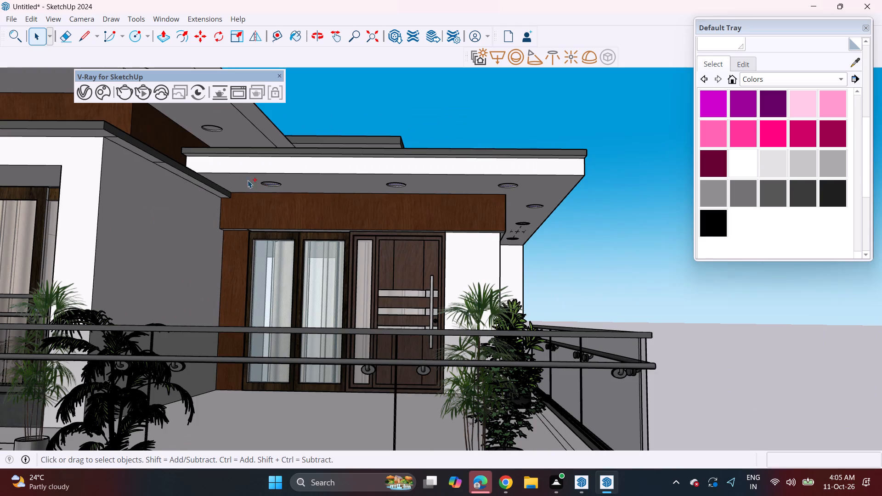
pyautogui.keyDown('ctrl'); pyautogui.keyDown('shift'); pyautogui.moveTo(227, 165); pyautogui.dragTo(319, 265, button='middle'); pyautogui.keyUp('shift'); pyautogui.keyUp('ctrl')
pyautogui.keyDown('ctrl'); pyautogui.scroll(9, 273, 215); pyautogui.keyUp('ctrl')
pyautogui.keyDown('ctrl'); pyautogui.moveTo(298, 227); pyautogui.dragTo(303, 211, button='middle'); pyautogui.keyUp('ctrl')
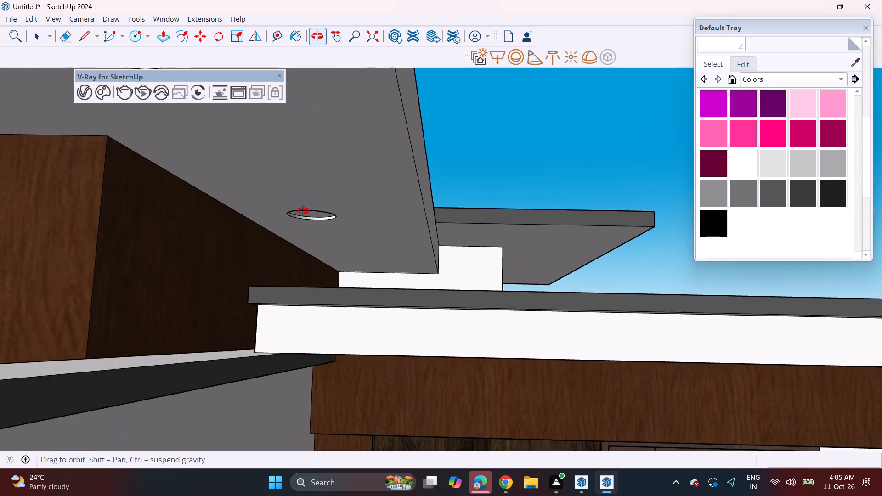
pyautogui.keyDown('ctrl'); pyautogui.moveTo(303, 211); pyautogui.dragTo(304, 207, button='middle'); pyautogui.keyUp('ctrl')
pyautogui.keyDown('ctrl'); pyautogui.scroll(8, 313, 207); pyautogui.keyUp('ctrl')
pyautogui.keyDown('ctrl'); pyautogui.click(311, 213); pyautogui.keyUp('ctrl')
pyautogui.keyDown('ctrl'); pyautogui.scroll(-9, 308, 218); pyautogui.keyUp('ctrl')
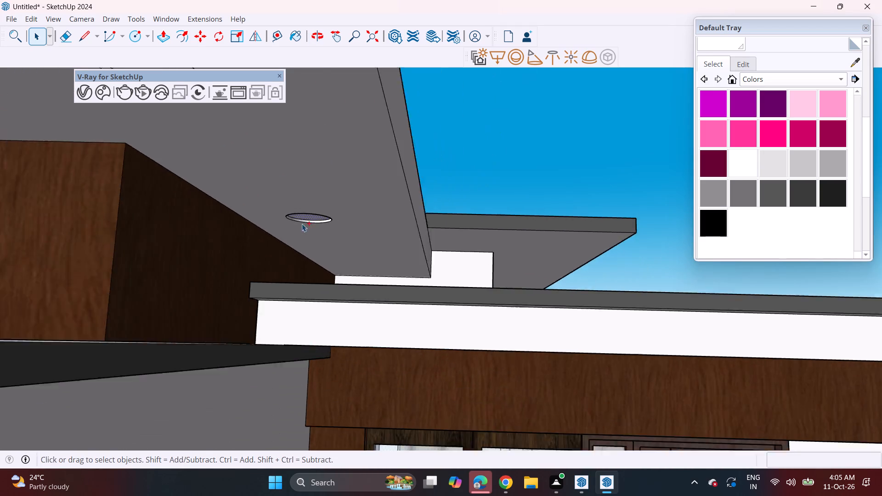
pyautogui.keyDown('ctrl'); pyautogui.scroll(-9, 302, 224); pyautogui.keyUp('ctrl')
pyautogui.keyDown('ctrl'); pyautogui.keyDown('shift'); pyautogui.moveTo(262, 202); pyautogui.dragTo(424, 273, button='middle'); pyautogui.keyUp('shift'); pyautogui.keyUp('ctrl')
pyautogui.keyDown('ctrl'); pyautogui.scroll(4, 395, 257); pyautogui.keyUp('ctrl')
pyautogui.keyDown('ctrl'); pyautogui.moveTo(428, 295); pyautogui.dragTo(412, 227, button='middle'); pyautogui.keyUp('ctrl')
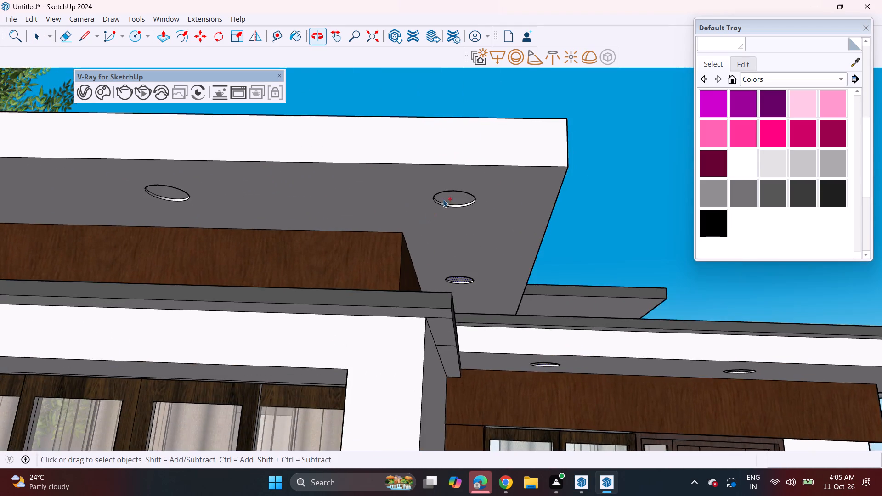
pyautogui.keyDown('ctrl'); pyautogui.scroll(6, 492, 172); pyautogui.keyUp('ctrl')
pyautogui.keyDown('ctrl'); pyautogui.click(432, 219); pyautogui.keyUp('ctrl')
pyautogui.keyDown('ctrl'); pyautogui.scroll(-6, 339, 230); pyautogui.keyUp('ctrl')
pyautogui.keyDown('ctrl'); pyautogui.keyDown('shift'); pyautogui.moveTo(267, 242); pyautogui.dragTo(526, 271, button='middle'); pyautogui.keyUp('shift'); pyautogui.keyUp('ctrl')
pyautogui.keyDown('ctrl'); pyautogui.scroll(4, 399, 244); pyautogui.keyUp('ctrl')
pyautogui.keyDown('ctrl'); pyautogui.click(385, 254); pyautogui.keyUp('ctrl')
pyautogui.keyDown('ctrl'); pyautogui.keyDown('shift'); pyautogui.scroll(-2, 310, 266); pyautogui.keyUp('shift'); pyautogui.keyUp('ctrl')
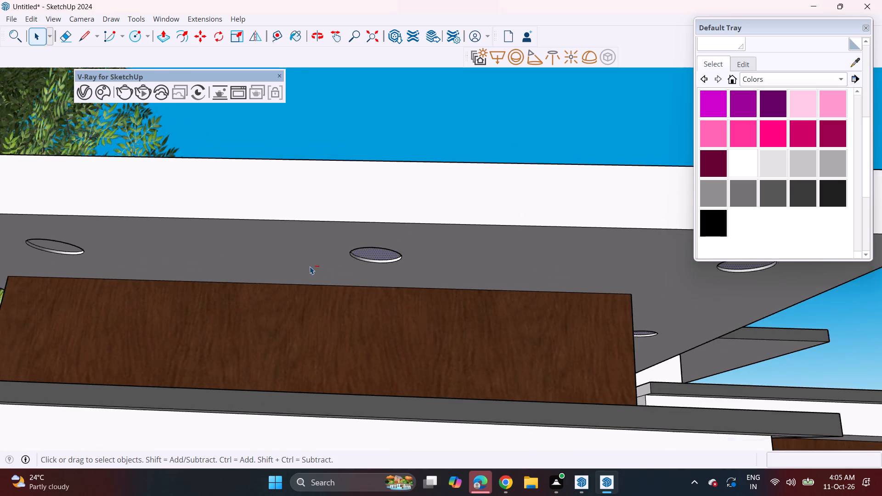
pyautogui.keyDown('ctrl'); pyautogui.keyDown('shift'); pyautogui.scroll(-1, 310, 266); pyautogui.keyUp('shift'); pyautogui.keyUp('ctrl')
pyautogui.keyDown('ctrl'); pyautogui.keyDown('shift'); pyautogui.moveTo(303, 266); pyautogui.dragTo(595, 259, button='middle'); pyautogui.keyUp('shift'); pyautogui.keyUp('ctrl')
pyautogui.keyDown('ctrl'); pyautogui.scroll(3, 413, 242); pyautogui.keyUp('ctrl')
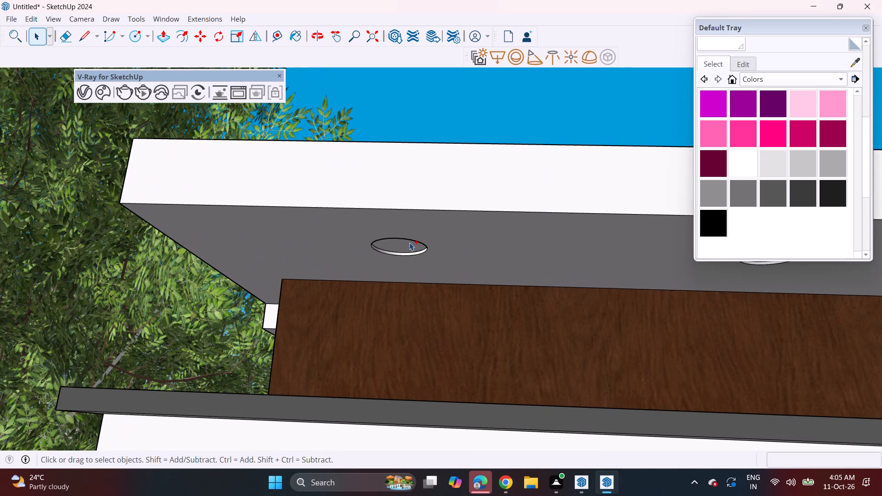
pyautogui.keyDown('ctrl'); pyautogui.click(404, 247); pyautogui.keyUp('ctrl')
pyautogui.rightClick(404, 247)
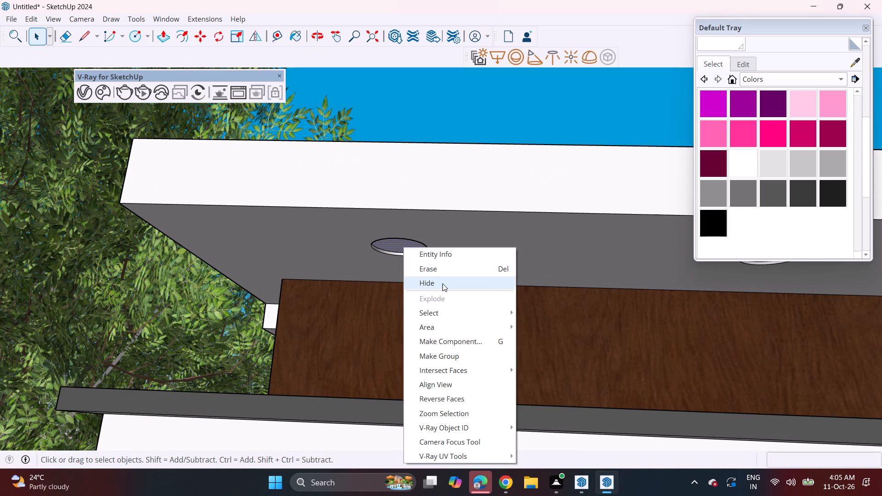
pyautogui.click(447, 354)
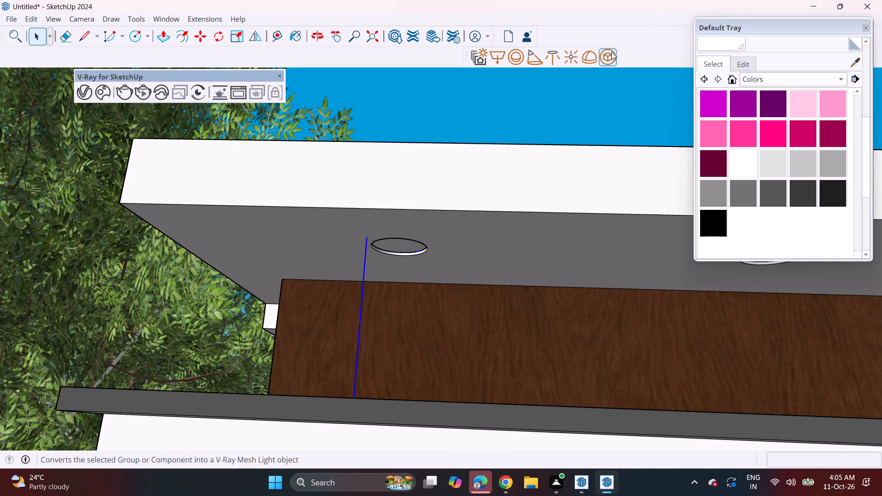
pyautogui.click(609, 62)
# Draw a small circle on the soffit of the upper framed balcony, near the end with the potted plant.
pyautogui.scroll(-12, 414, 259)
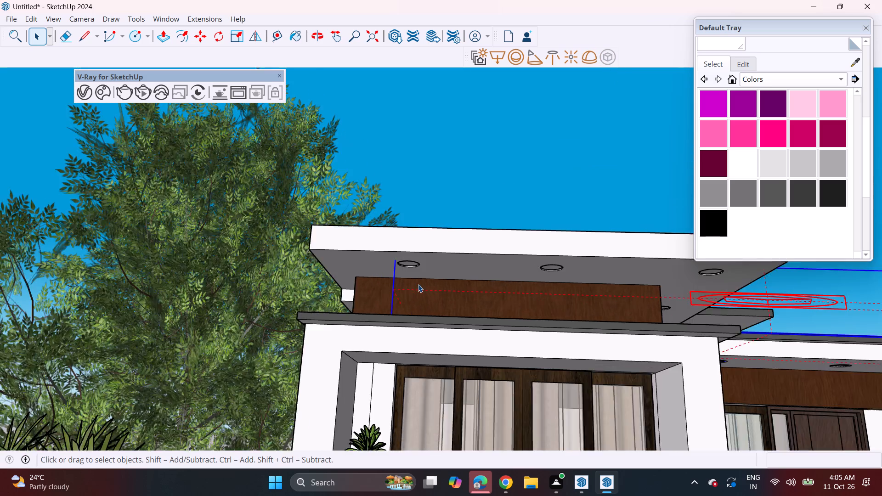
pyautogui.scroll(-3, 418, 284)
pyautogui.keyDown('shift'); pyautogui.moveTo(515, 341); pyautogui.dragTo(461, 209, button='middle'); pyautogui.keyUp('shift')
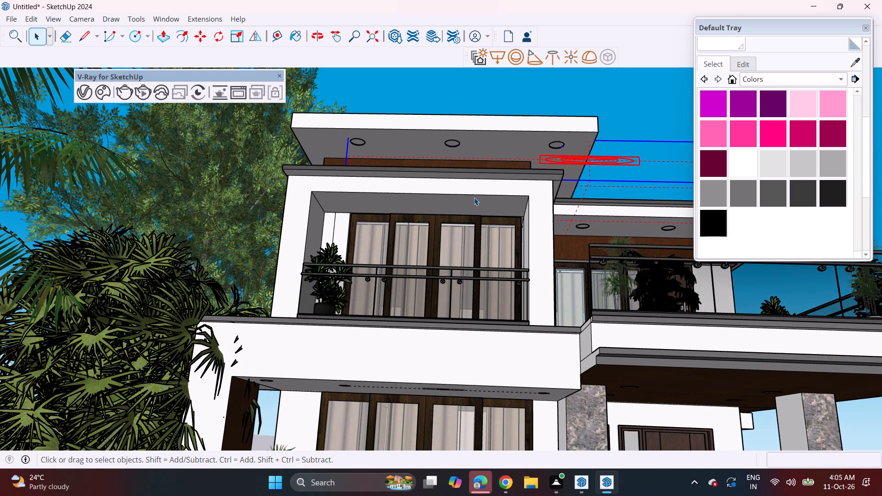
pyautogui.scroll(6, 383, 218)
pyautogui.scroll(-1, 369, 193)
pyautogui.scroll(3, 369, 193)
pyautogui.click(135, 33)
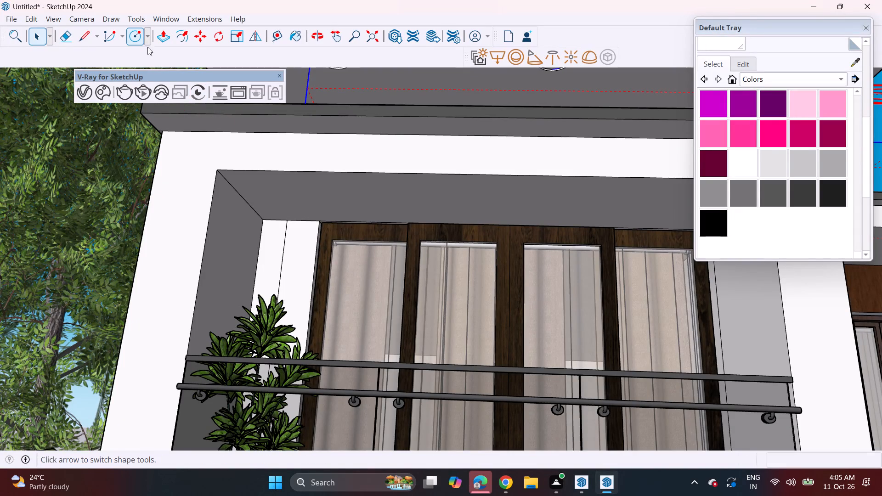
pyautogui.click(331, 196)
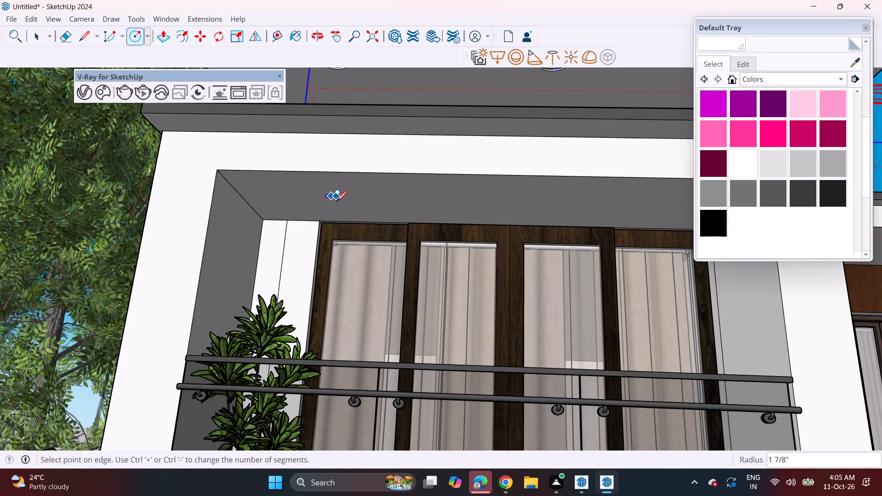
pyautogui.scroll(10, 330, 203)
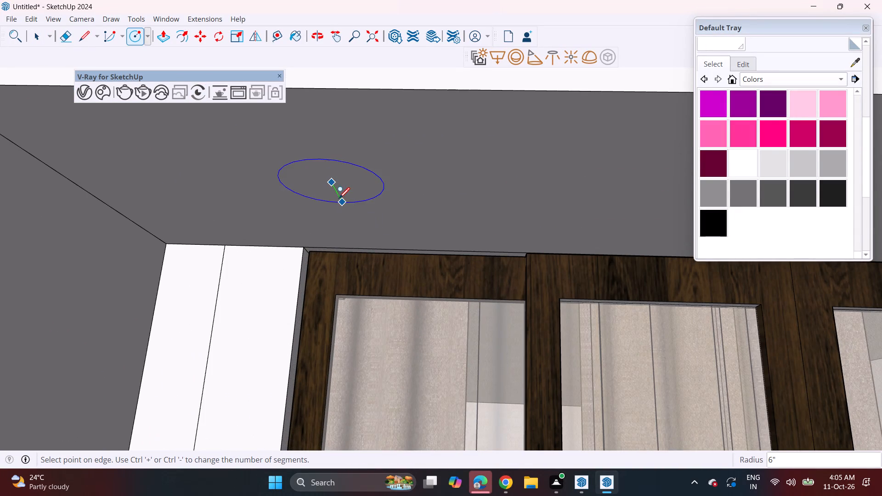
pyautogui.click(336, 192)
pyautogui.scroll(-4, 357, 192)
pyautogui.press('space')
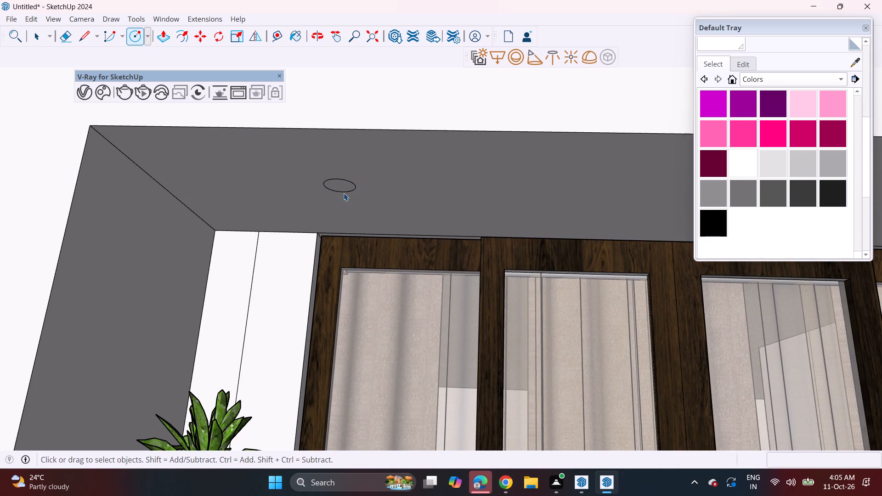
# Copy the circle twice along the upper balcony soffit, about 4' from the original and about 5' 4 5/8" farther on.
pyautogui.click(344, 193)
pyautogui.press('m')
pyautogui.click(343, 192)
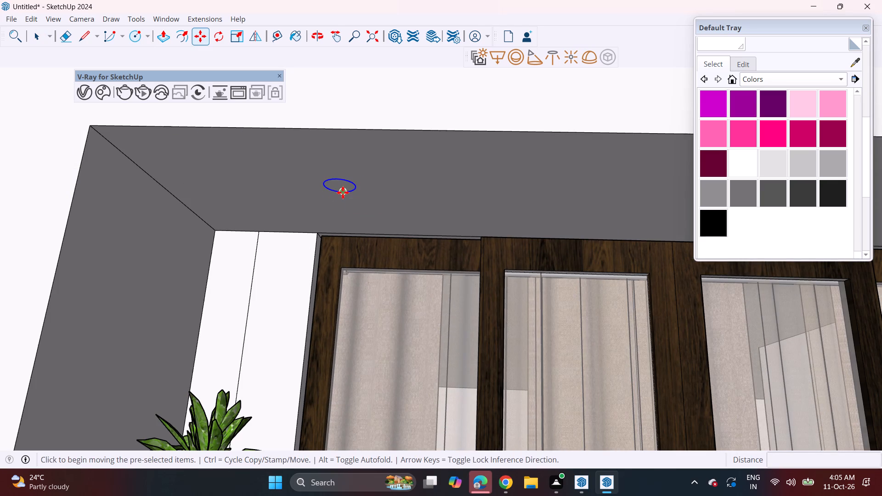
pyautogui.keyDown('shift'); pyautogui.moveTo(544, 199); pyautogui.dragTo(368, 176, button='middle'); pyautogui.keyUp('shift')
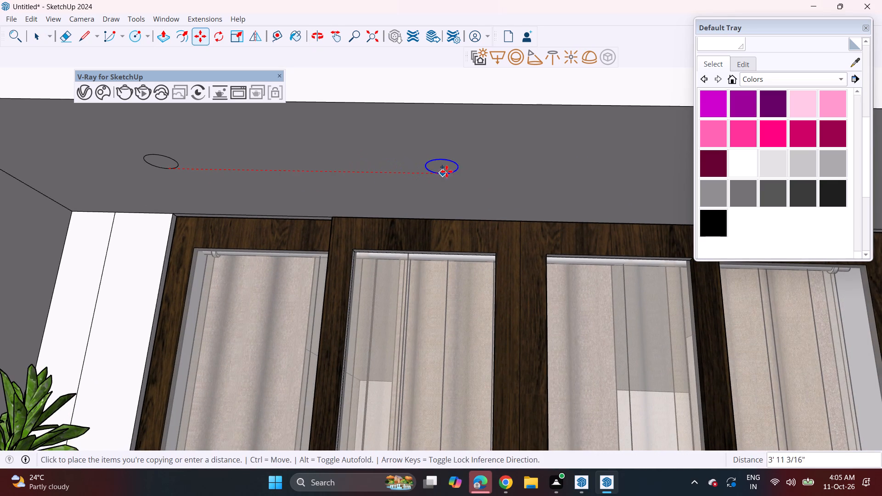
pyautogui.click(447, 171)
pyautogui.click(447, 173)
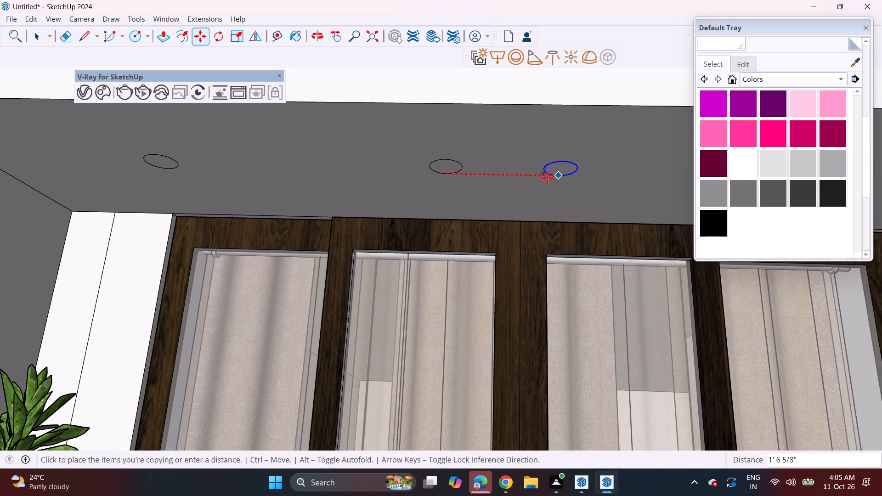
pyautogui.keyDown('shift'); pyautogui.moveTo(525, 178); pyautogui.dragTo(299, 176, button='middle'); pyautogui.keyUp('shift')
pyautogui.click(610, 180)
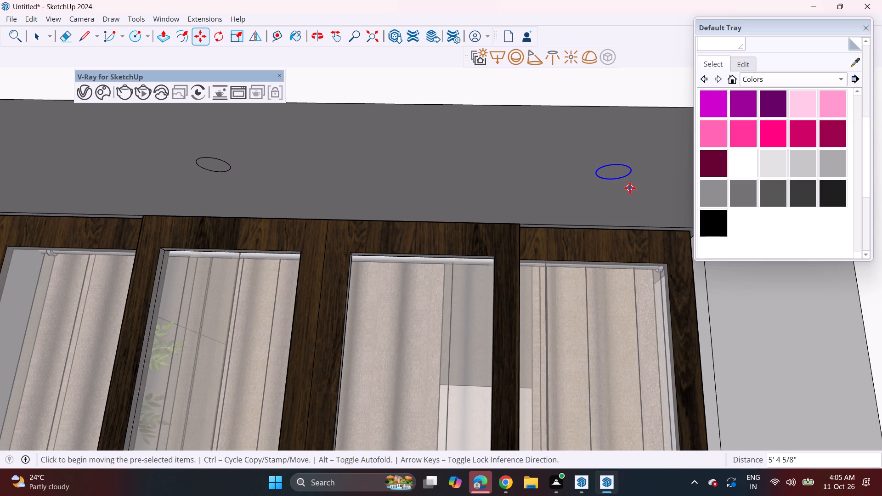
pyautogui.press('space')
# Push the three circles in the upper balcony soffit inward 1/2" to form light recesses.
pyautogui.press('p')
pyautogui.click(619, 175)
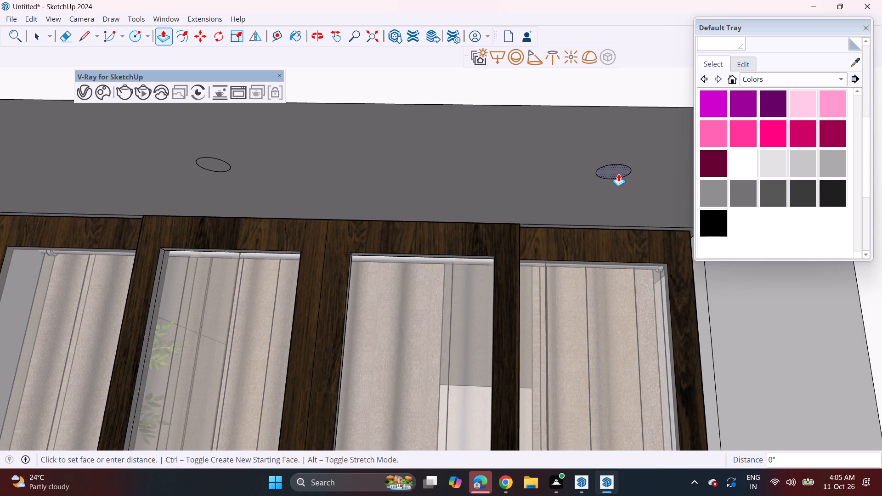
pyautogui.click(618, 171)
pyautogui.doubleClick(212, 164)
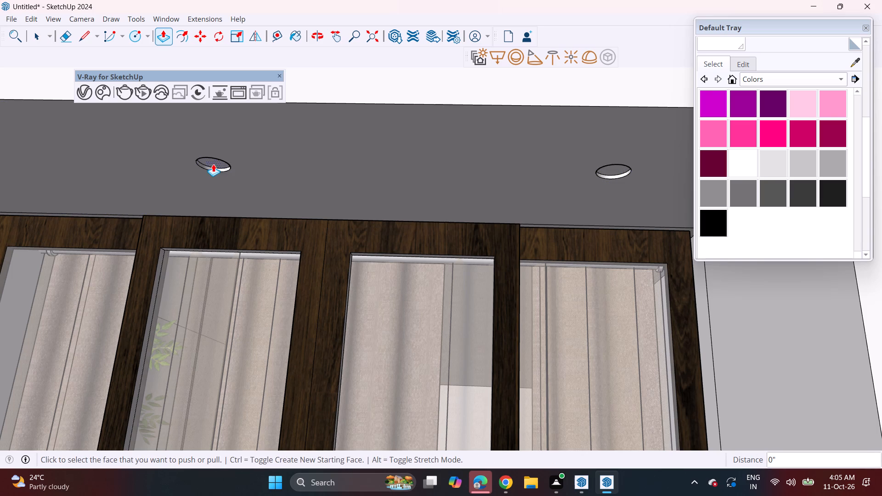
pyautogui.moveTo(228, 170); pyautogui.dragTo(499, 199, button='middle')
pyautogui.scroll(3, 196, 198)
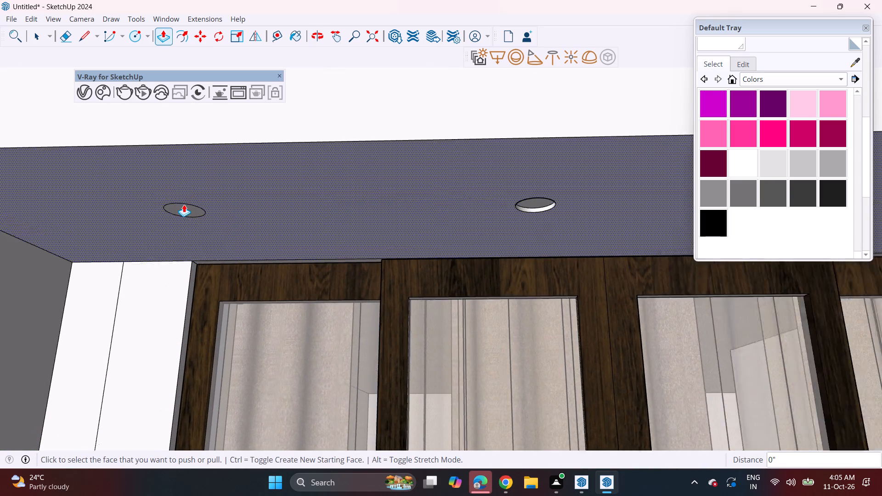
pyautogui.doubleClick(183, 211)
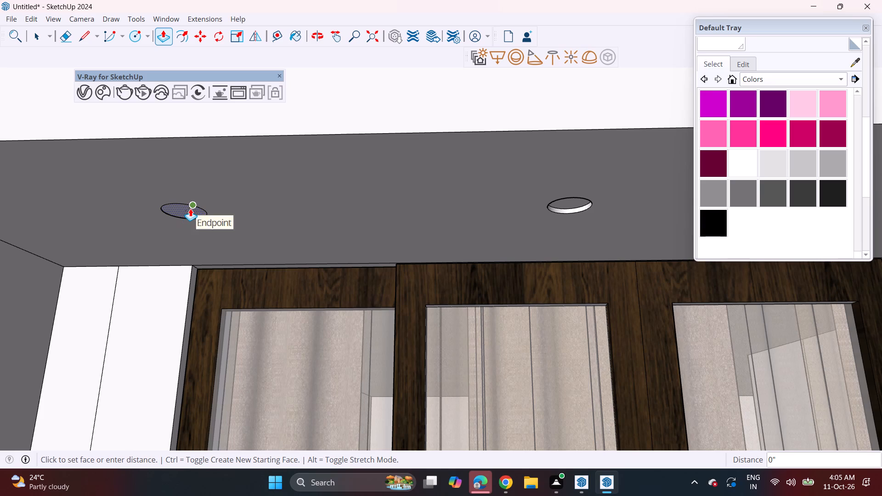
pyautogui.press('Escape')
pyautogui.click(186, 210)
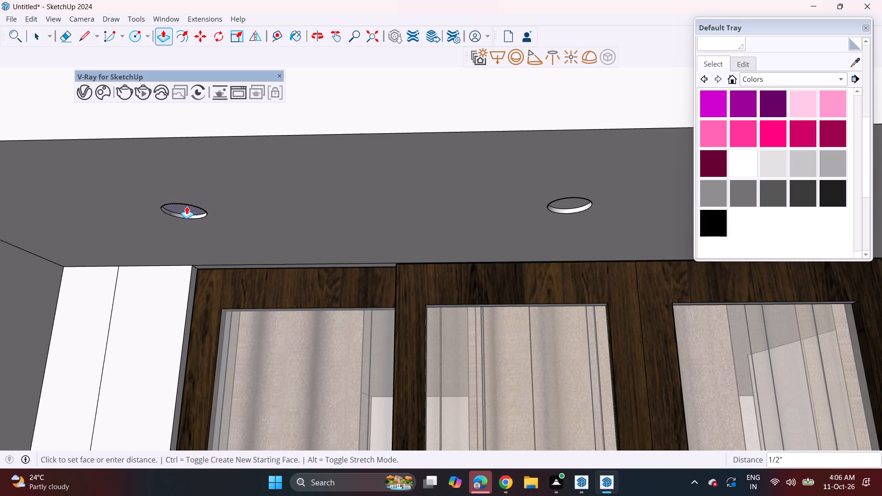
pyautogui.click(187, 206)
pyautogui.scroll(3, 194, 214)
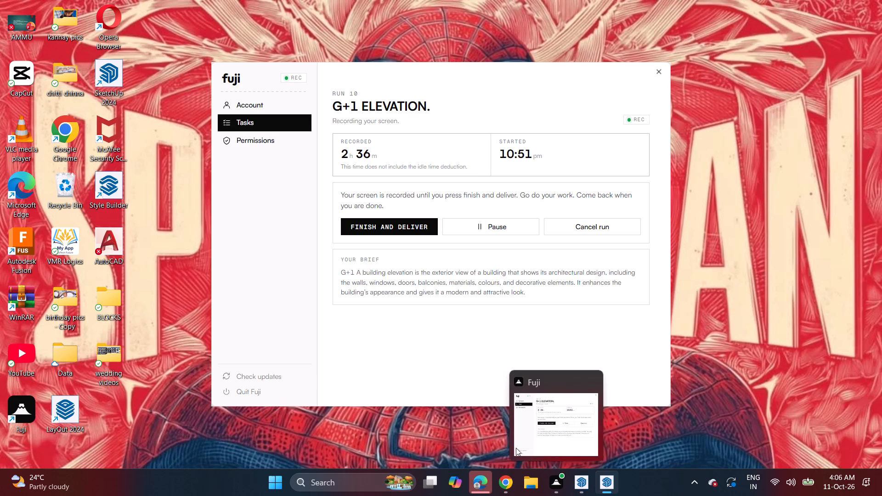
pyautogui.scroll(4, 181, 200)
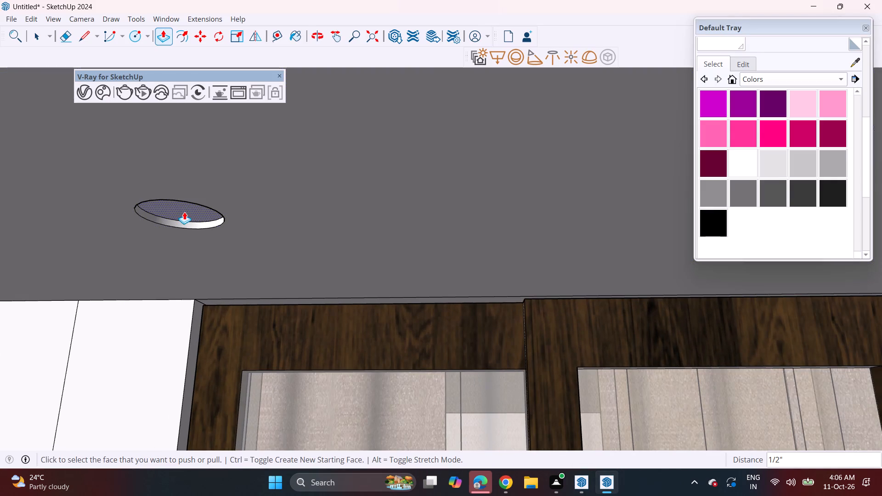
# Group the inner faces of the three upper balcony soffit recesses and convert the group into a V-Ray mesh light.
pyautogui.press('space')
pyautogui.click(184, 212)
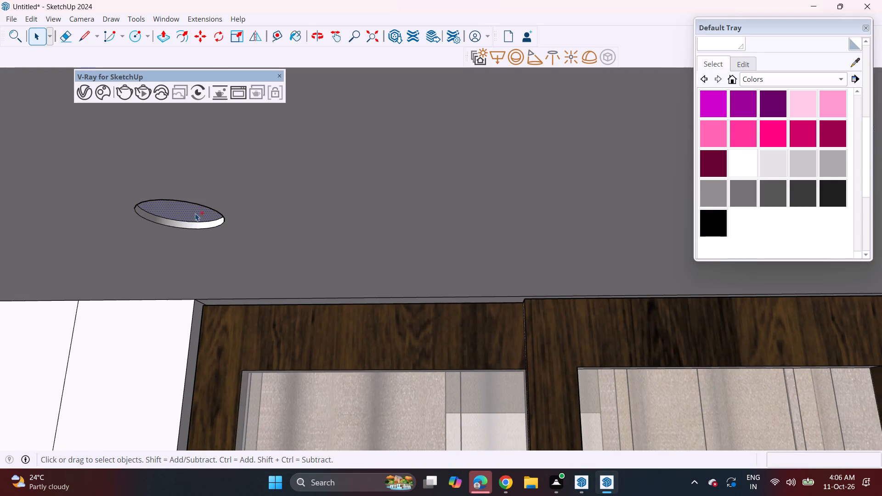
pyautogui.keyDown('ctrl'); pyautogui.moveTo(396, 192); pyautogui.dragTo(0, 203, button='middle'); pyautogui.keyUp('ctrl')
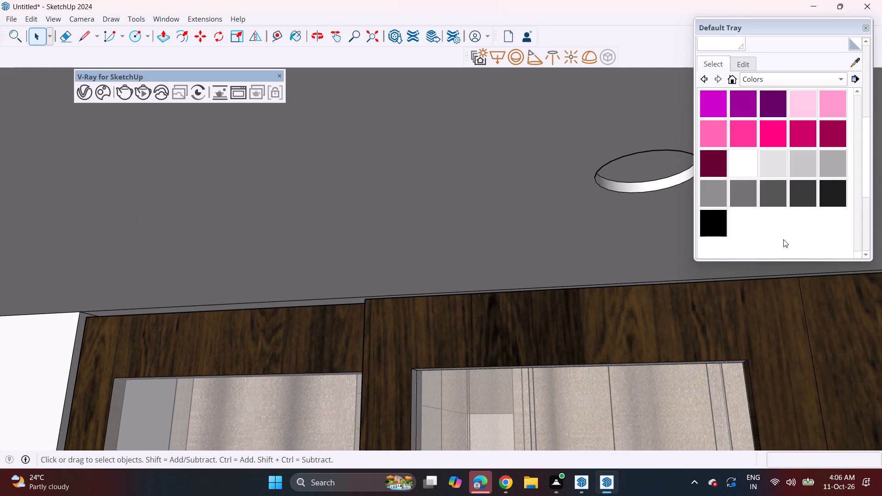
pyautogui.keyDown('ctrl'); pyautogui.keyDown('shift'); pyautogui.moveTo(814, 229); pyautogui.dragTo(611, 226, button='middle'); pyautogui.keyUp('shift'); pyautogui.keyUp('ctrl')
pyautogui.keyDown('ctrl'); pyautogui.moveTo(626, 212); pyautogui.dragTo(400, 223, button='middle'); pyautogui.keyUp('ctrl')
pyautogui.keyDown('ctrl'); pyautogui.click(405, 176); pyautogui.keyUp('ctrl')
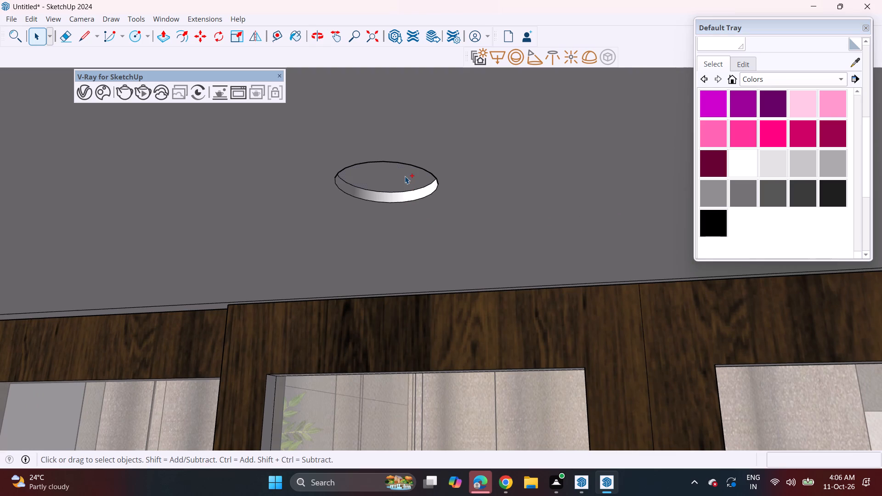
pyautogui.keyDown('ctrl'); pyautogui.keyDown('shift'); pyautogui.moveTo(549, 213); pyautogui.dragTo(245, 244, button='middle'); pyautogui.keyUp('shift'); pyautogui.keyUp('ctrl')
pyautogui.keyDown('ctrl'); pyautogui.keyDown('shift'); pyautogui.moveTo(583, 236); pyautogui.dragTo(165, 260, button='middle'); pyautogui.keyUp('shift'); pyautogui.keyUp('ctrl')
pyautogui.keyDown('ctrl'); pyautogui.scroll(-4, 361, 247); pyautogui.keyUp('ctrl')
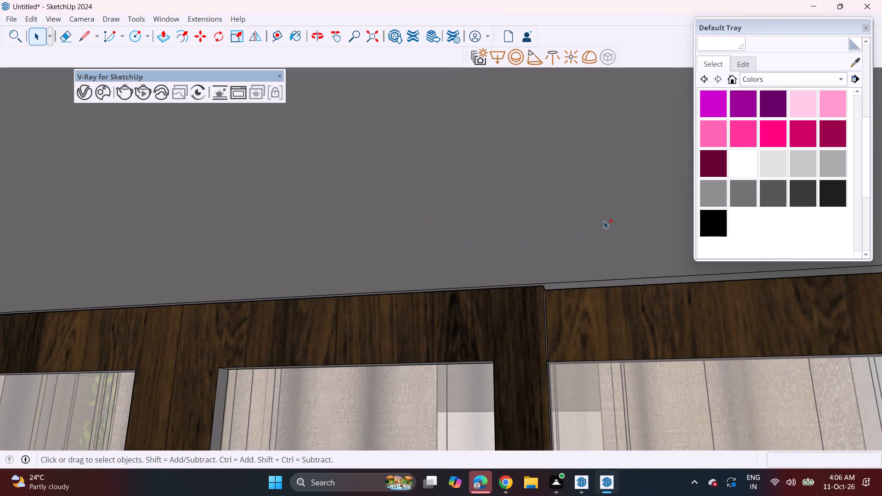
pyautogui.keyDown('ctrl'); pyautogui.scroll(-5, 616, 222); pyautogui.keyUp('ctrl')
pyautogui.keyDown('ctrl'); pyautogui.moveTo(594, 236); pyautogui.dragTo(343, 244, button='middle'); pyautogui.keyUp('ctrl')
pyautogui.keyDown('ctrl'); pyautogui.scroll(5, 371, 224); pyautogui.keyUp('ctrl')
pyautogui.keyDown('ctrl'); pyautogui.click(385, 186); pyautogui.keyUp('ctrl')
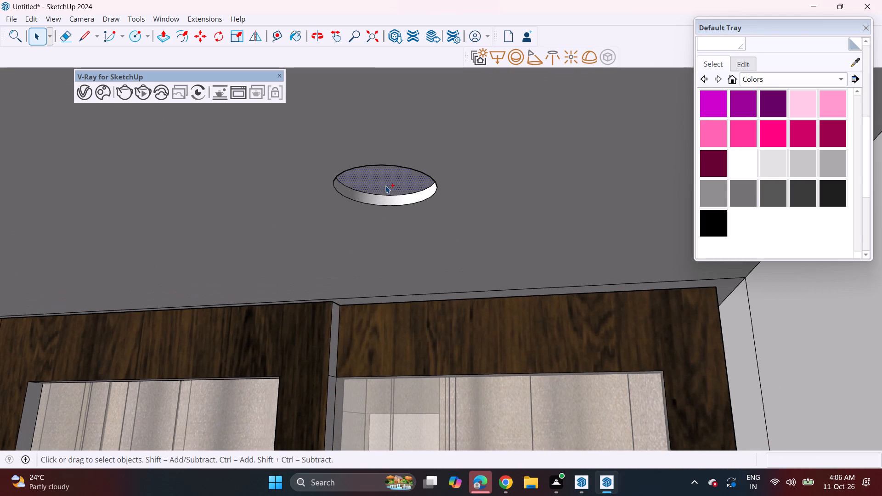
pyautogui.keyDown('ctrl'); pyautogui.rightClick(388, 184); pyautogui.keyUp('ctrl')
pyautogui.click(432, 290)
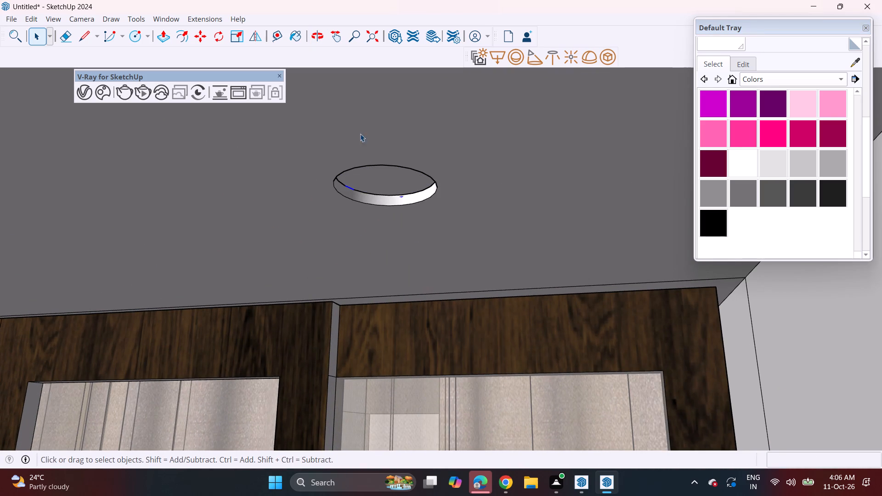
pyautogui.click(608, 62)
# Group the inner face of the ground-floor soffit recess nearest the wood-clad side wall and convert it into a V-Ray mesh light.
pyautogui.scroll(-7, 497, 155)
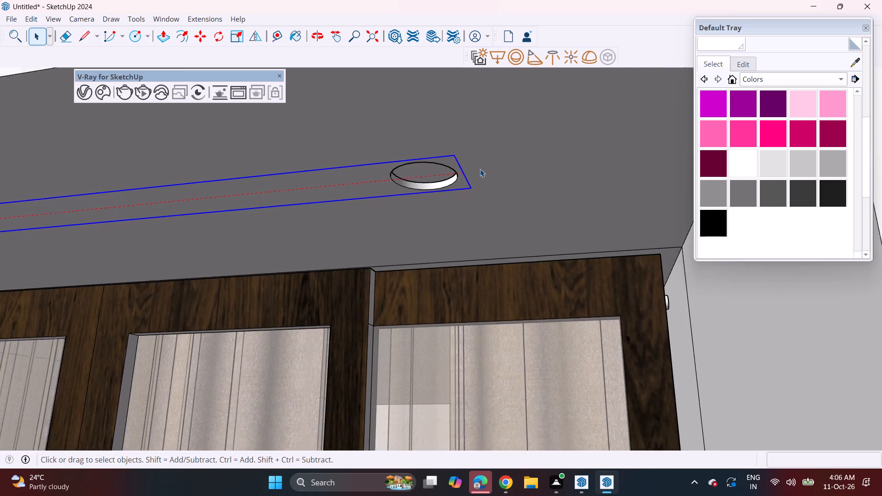
pyautogui.scroll(-20, 480, 169)
pyautogui.scroll(-4, 469, 197)
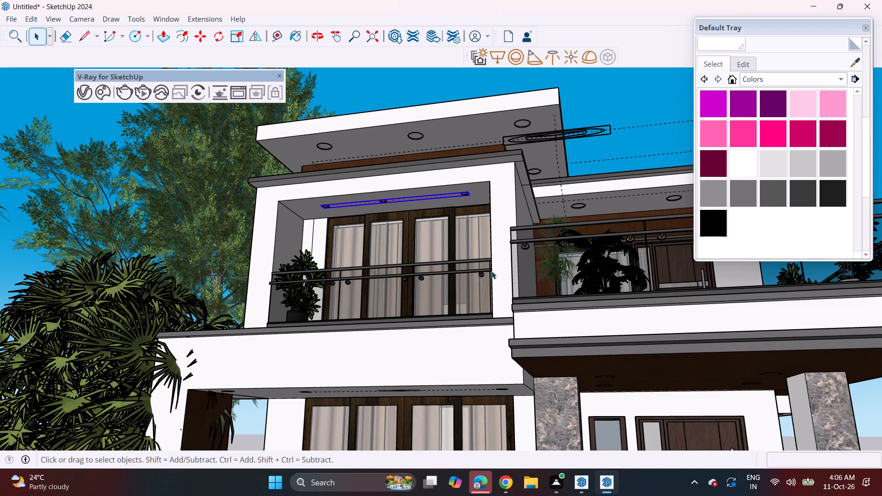
pyautogui.keyDown('shift'); pyautogui.moveTo(465, 367); pyautogui.dragTo(390, 201, button='middle'); pyautogui.keyUp('shift')
pyautogui.moveTo(506, 231); pyautogui.dragTo(597, 247, button='middle')
pyautogui.scroll(4, 285, 246)
pyautogui.scroll(9, 254, 273)
pyautogui.middleClick(235, 263)
pyautogui.scroll(3, 235, 263)
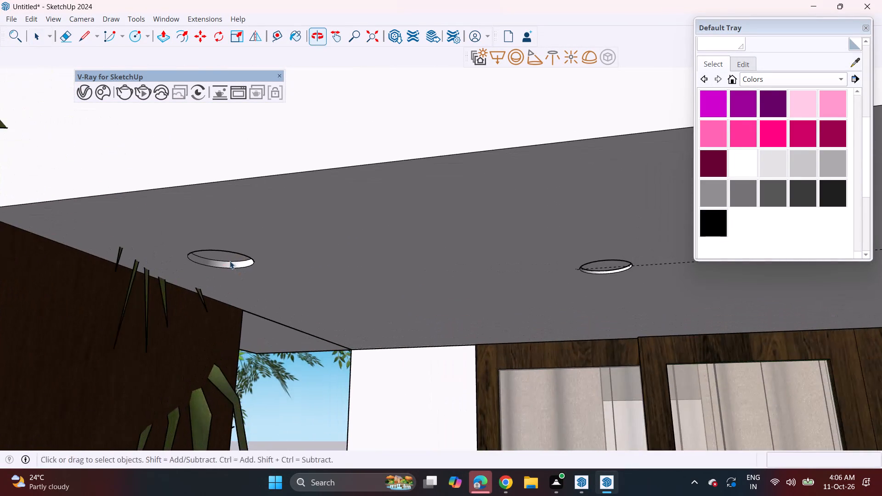
pyautogui.scroll(4, 230, 261)
pyautogui.click(232, 256)
pyautogui.rightClick(232, 256)
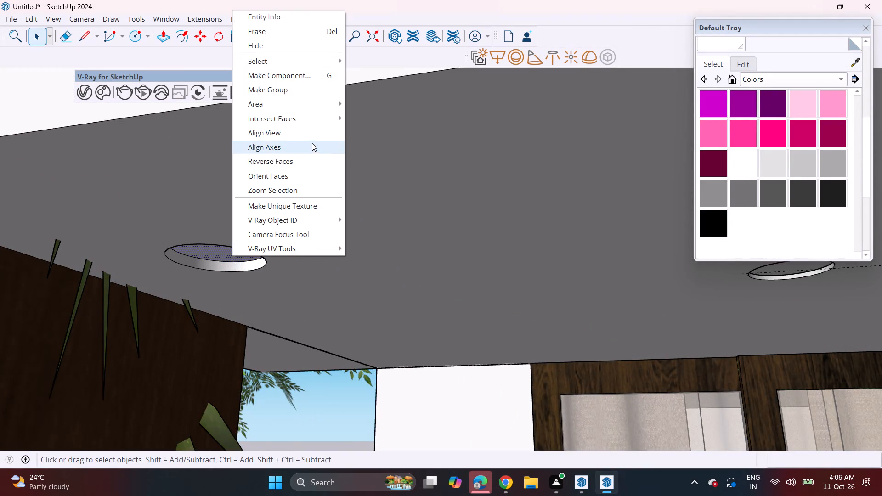
pyautogui.click(307, 93)
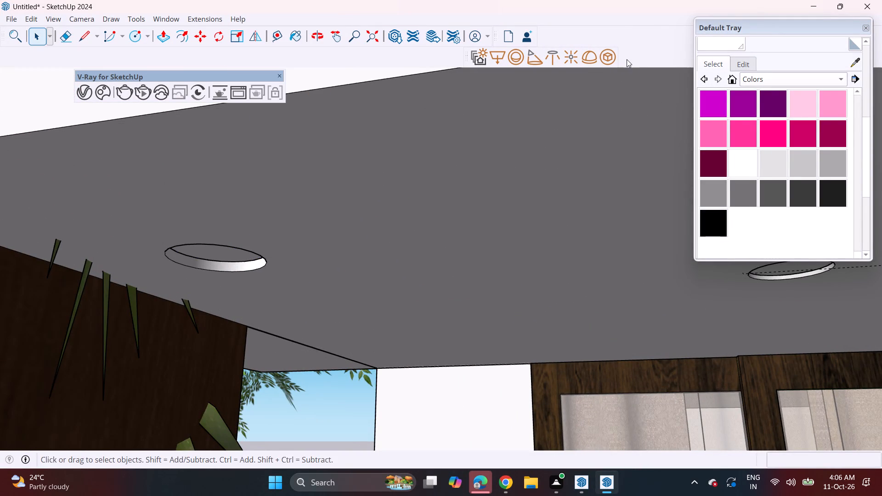
pyautogui.click(606, 59)
# Examine the whole house exterior from the street side, from the roof soffits down to the driveway and entrance.
pyautogui.scroll(-12, 392, 194)
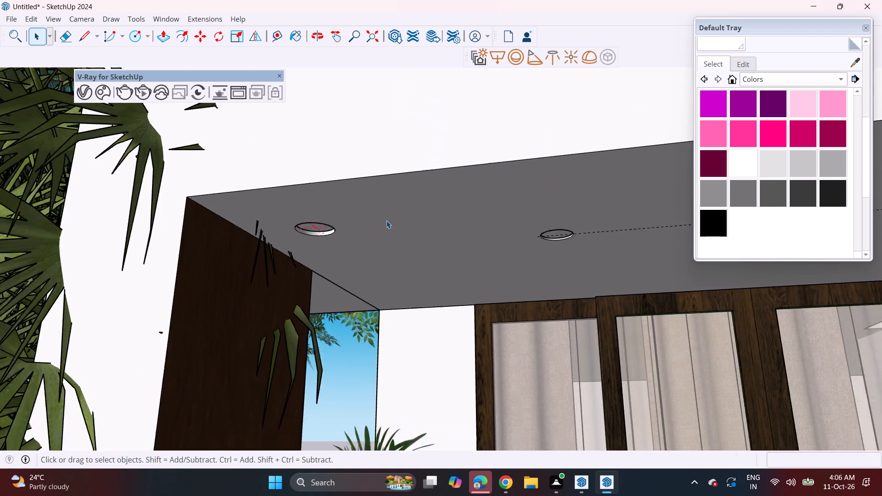
pyautogui.scroll(-20, 386, 220)
pyautogui.moveTo(418, 229); pyautogui.dragTo(407, 385, button='middle')
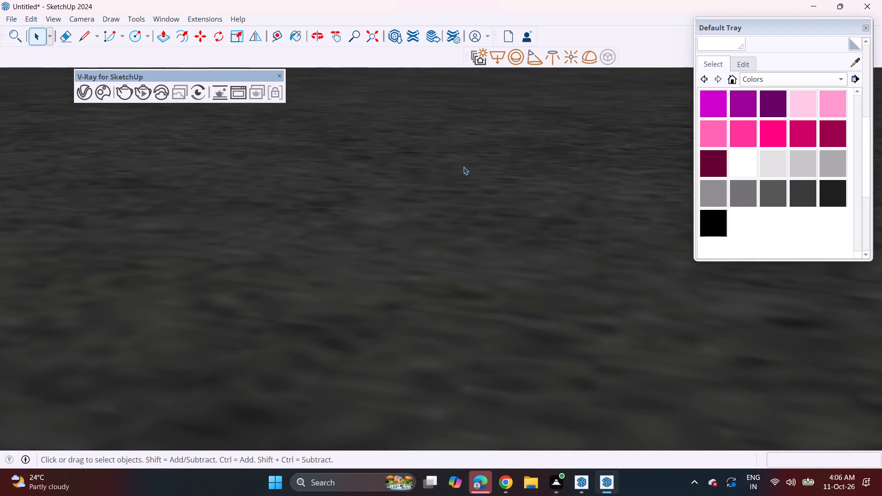
pyautogui.keyDown('shift'); pyautogui.moveTo(462, 154); pyautogui.dragTo(322, 348, button='middle'); pyautogui.keyUp('shift')
pyautogui.scroll(-20, 379, 174)
pyautogui.scroll(-2, 379, 174)
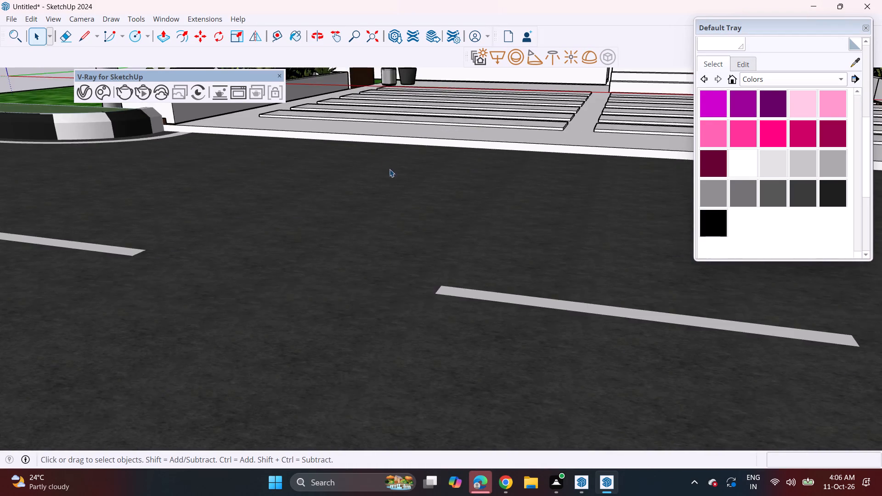
pyautogui.scroll(-14, 390, 169)
pyautogui.keyDown('shift'); pyautogui.moveTo(438, 145); pyautogui.dragTo(319, 272, button='middle'); pyautogui.keyUp('shift')
pyautogui.moveTo(549, 187); pyautogui.dragTo(501, 162, button='middle')
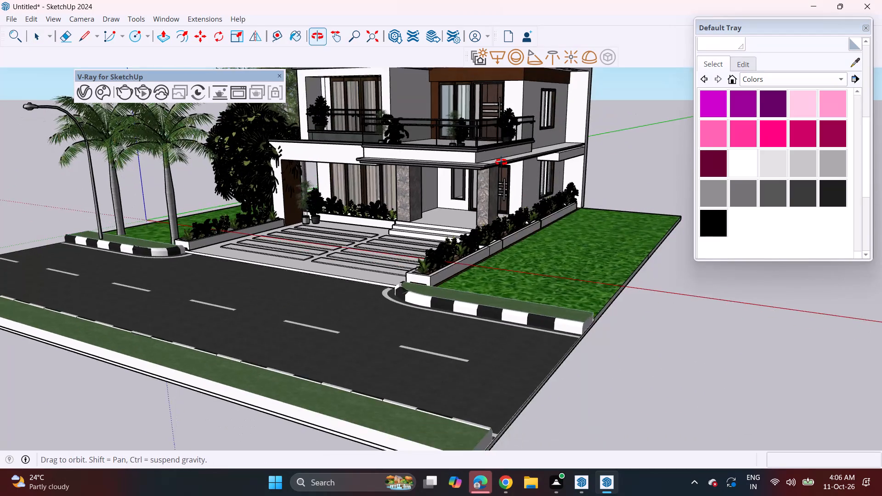
pyautogui.moveTo(501, 162); pyautogui.dragTo(559, 148, button='middle')
pyautogui.keyDown('shift'); pyautogui.moveTo(531, 160); pyautogui.dragTo(499, 231, button='middle'); pyautogui.keyUp('shift')
pyautogui.moveTo(497, 246); pyautogui.dragTo(475, 221, button='middle')
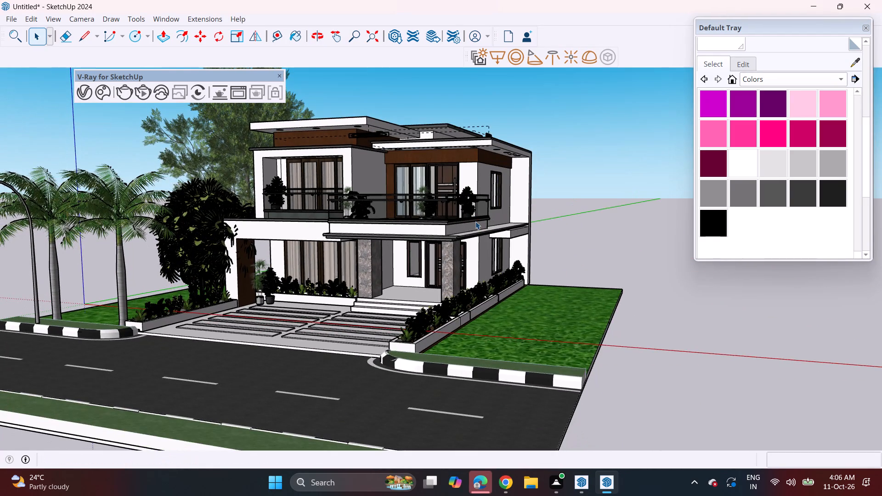
pyautogui.scroll(3, 453, 263)
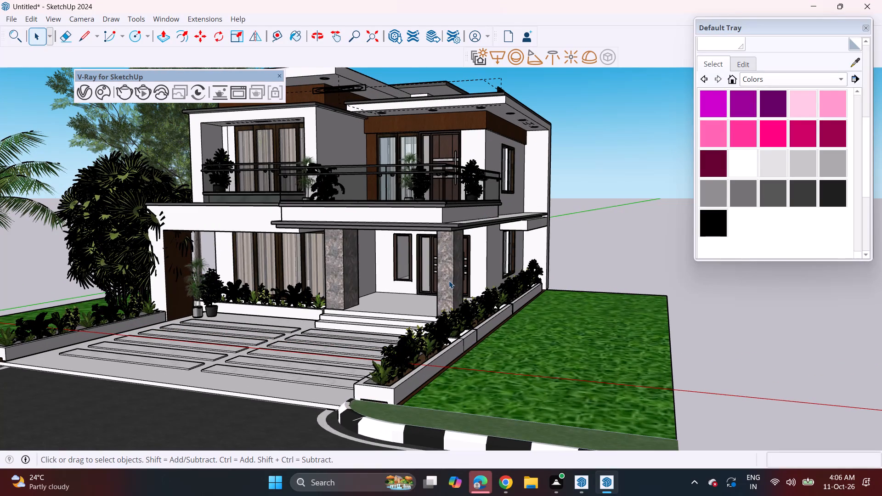
pyautogui.keyDown('shift'); pyautogui.moveTo(443, 285); pyautogui.dragTo(515, 297, button='middle'); pyautogui.keyUp('shift')
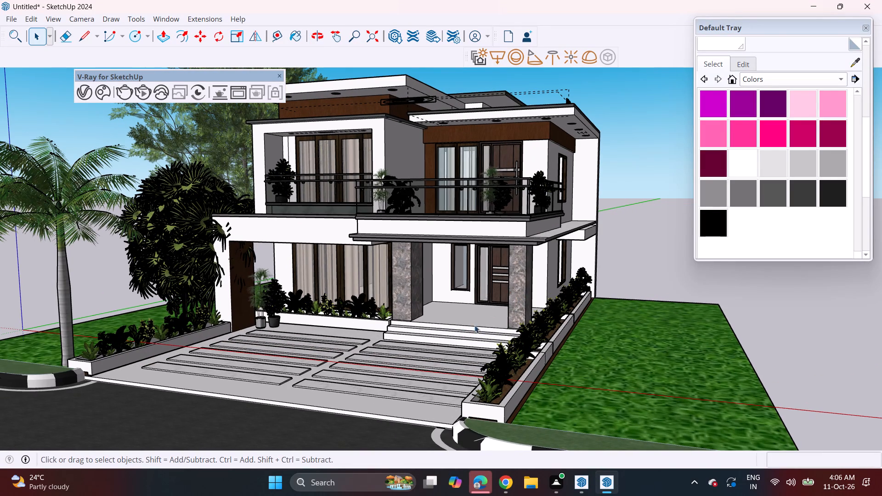
# Copy the black-potted plant about 14' 1 5/8" along the front planter to the corner beside the entrance steps.
pyautogui.scroll(4, 249, 300)
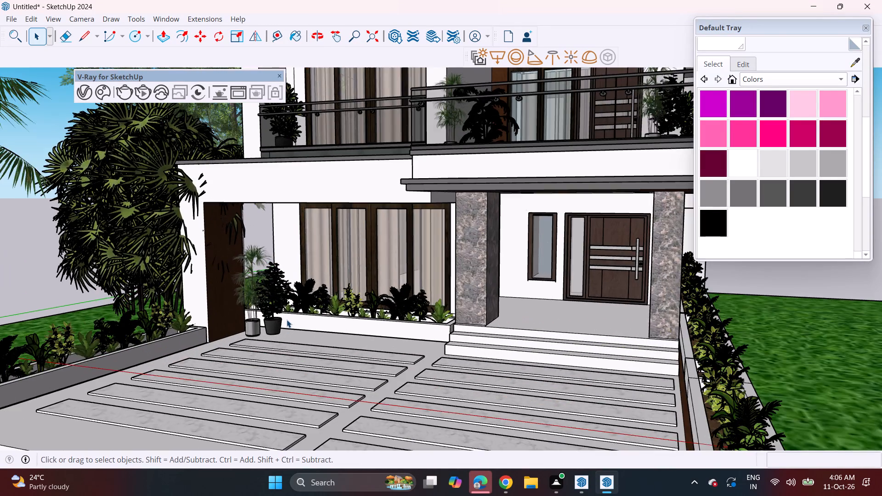
pyautogui.scroll(4, 277, 323)
pyautogui.click(277, 323)
pyautogui.press('m')
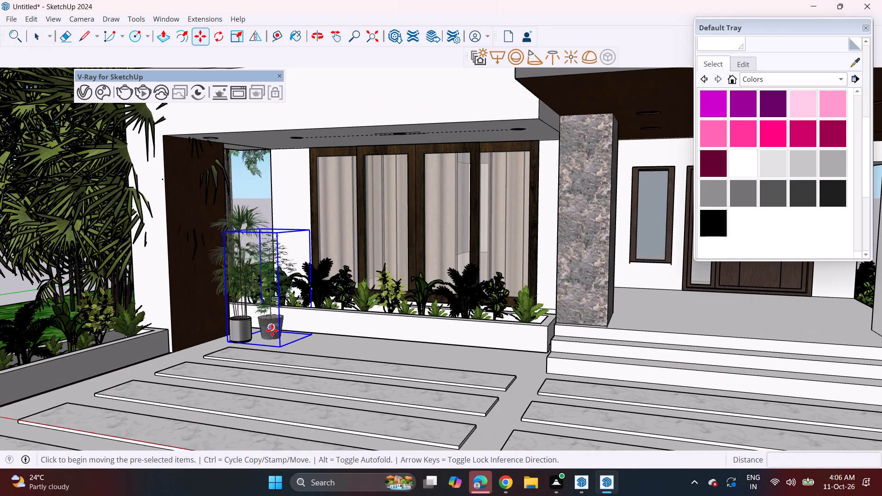
pyautogui.click(272, 330)
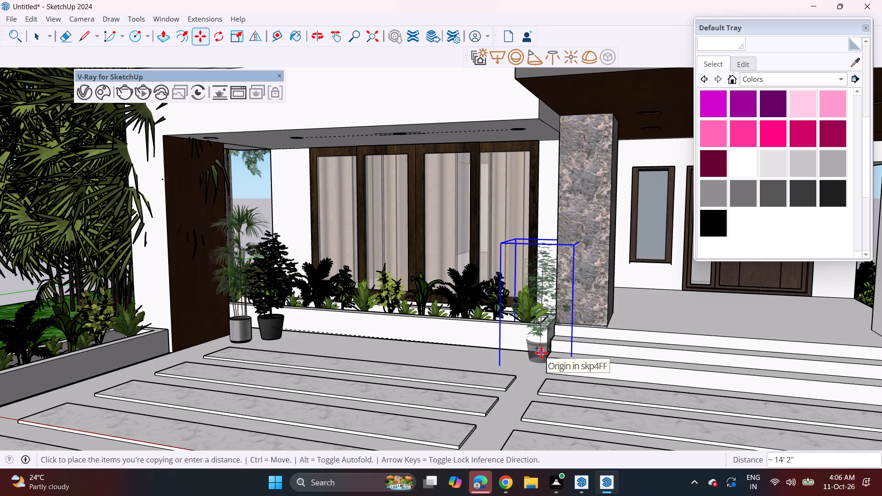
pyautogui.click(540, 344)
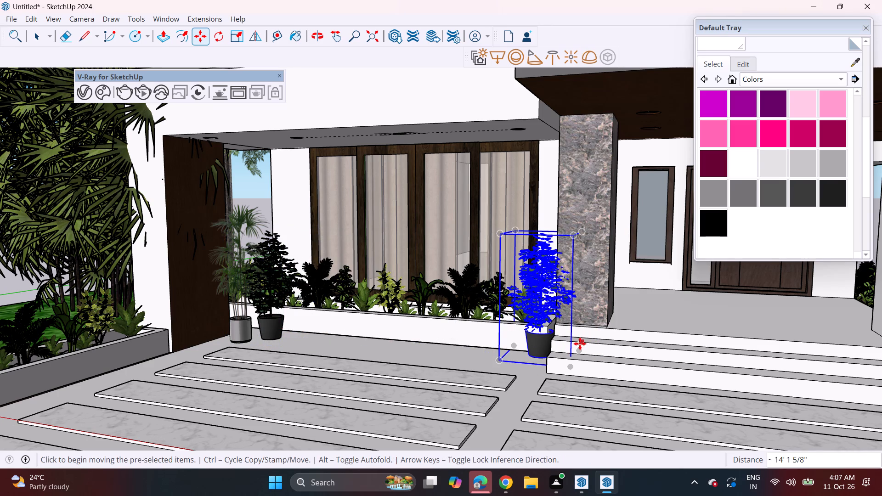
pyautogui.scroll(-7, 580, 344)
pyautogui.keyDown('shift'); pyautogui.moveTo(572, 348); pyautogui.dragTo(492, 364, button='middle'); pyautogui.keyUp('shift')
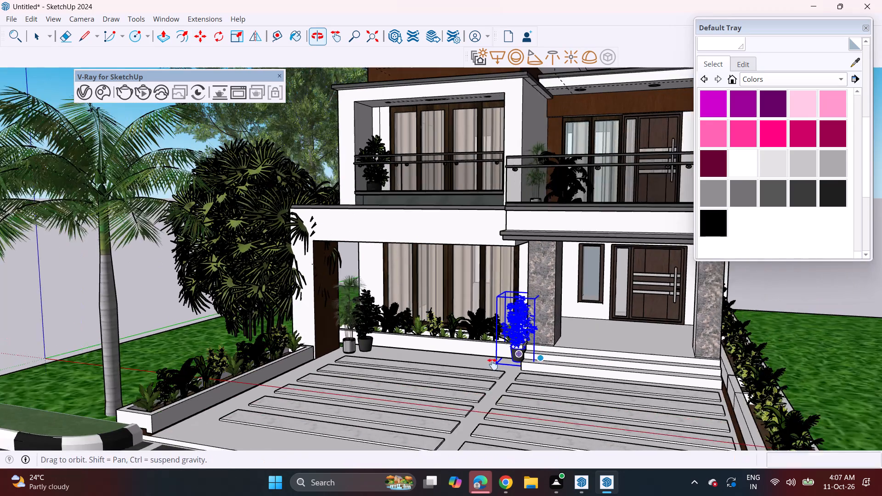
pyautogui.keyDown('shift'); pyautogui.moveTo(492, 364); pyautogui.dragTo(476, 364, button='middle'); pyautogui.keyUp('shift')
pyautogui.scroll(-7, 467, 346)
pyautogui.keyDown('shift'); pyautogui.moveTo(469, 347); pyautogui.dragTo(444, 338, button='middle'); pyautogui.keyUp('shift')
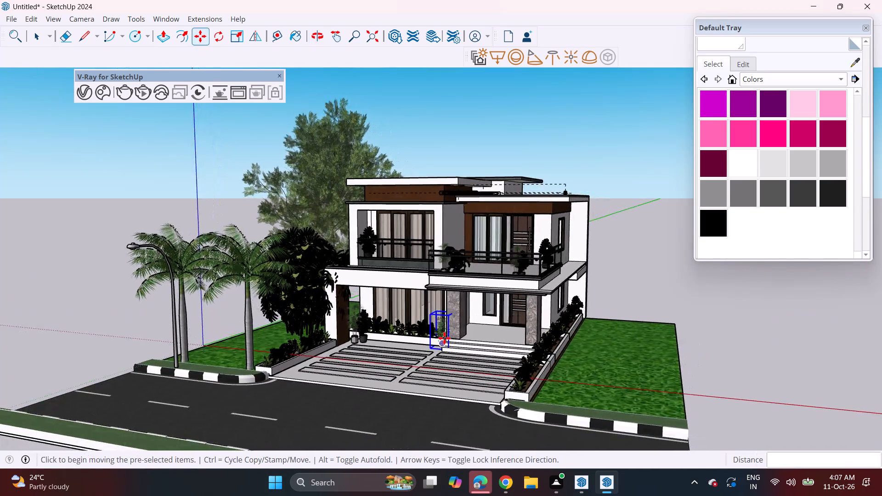
# Place a V-Ray rectangle light on the ceiling of the upper-floor room behind the curtained balcony windows.
pyautogui.moveTo(437, 337); pyautogui.dragTo(391, 323, button='middle')
pyautogui.scroll(4, 395, 323)
pyautogui.scroll(-7, 396, 322)
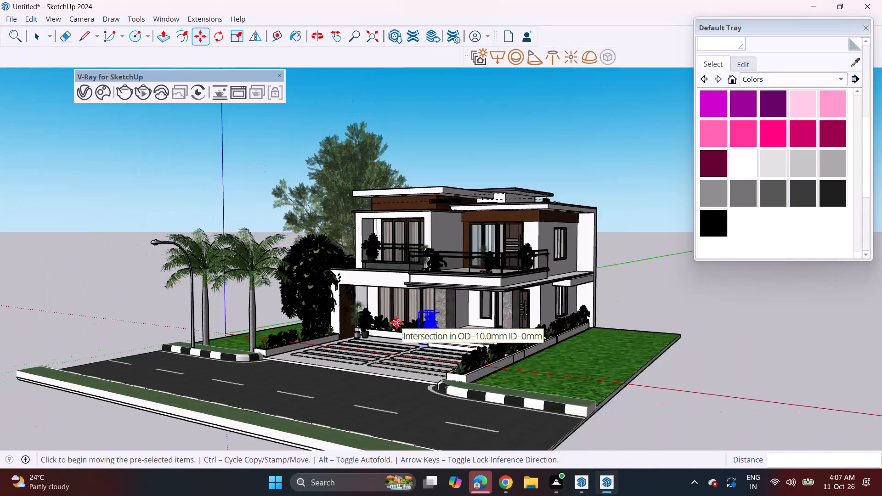
pyautogui.moveTo(394, 323); pyautogui.dragTo(447, 327, button='middle')
pyautogui.scroll(-7, 448, 328)
pyautogui.press('space')
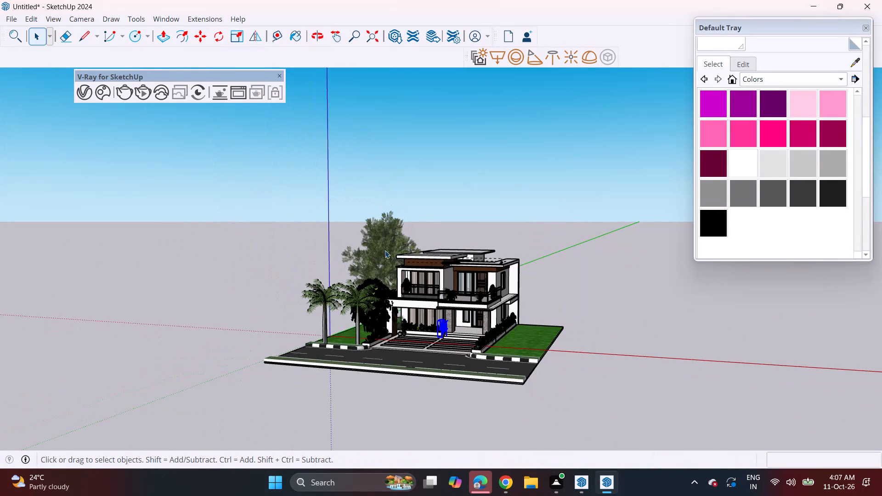
pyautogui.scroll(17, 426, 274)
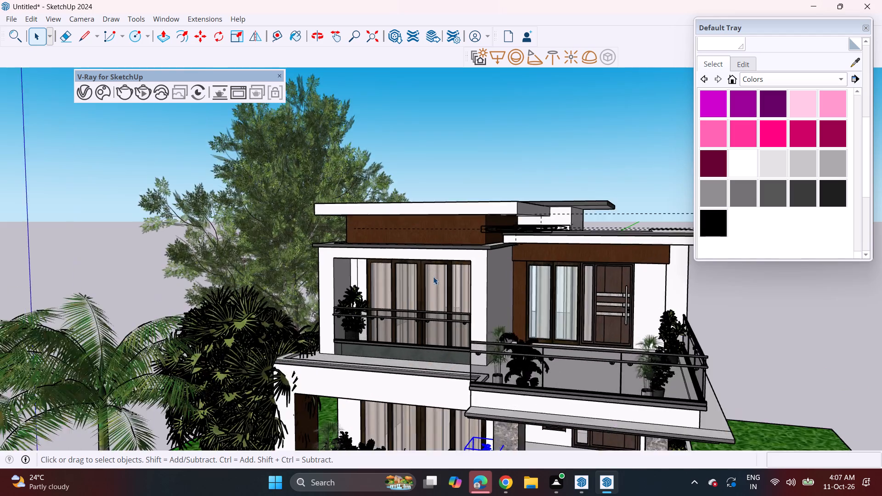
pyautogui.scroll(10, 433, 276)
pyautogui.scroll(12, 458, 278)
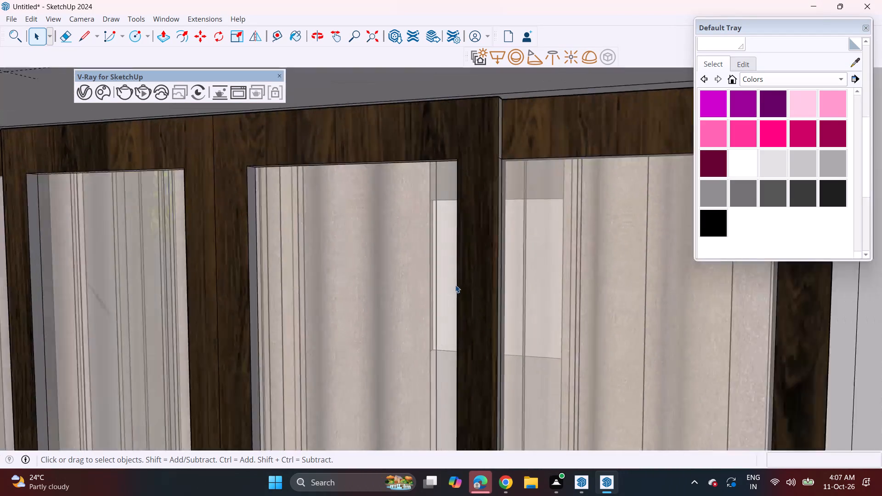
pyautogui.scroll(6, 455, 285)
pyautogui.moveTo(461, 293); pyautogui.dragTo(155, 272, button='middle')
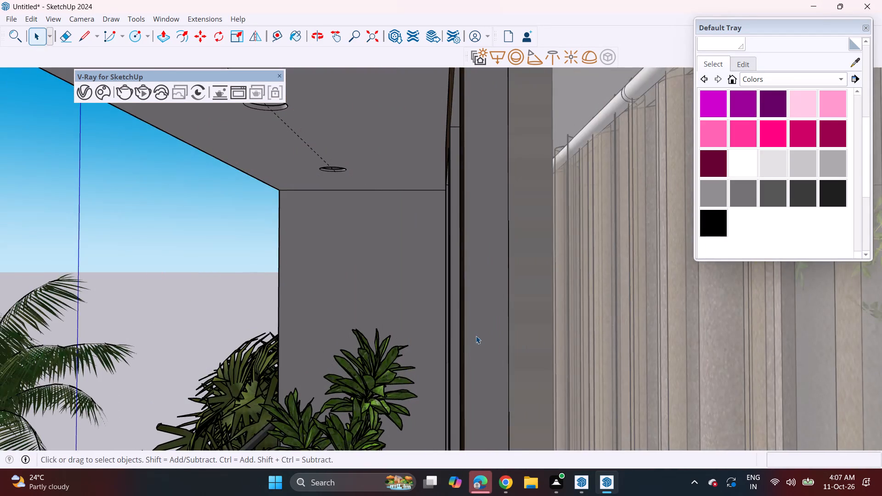
pyautogui.keyDown('shift'); pyautogui.moveTo(478, 336); pyautogui.dragTo(1, 272, button='middle'); pyautogui.keyUp('shift')
pyautogui.keyDown('shift'); pyautogui.moveTo(732, 324); pyautogui.dragTo(187, 327, button='middle'); pyautogui.keyUp('shift')
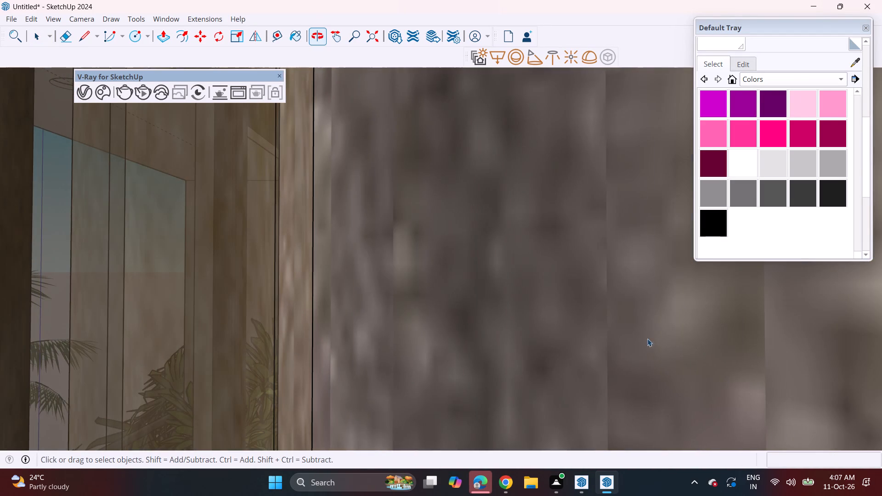
pyautogui.scroll(-4, 662, 335)
pyautogui.moveTo(733, 312); pyautogui.dragTo(244, 271, button='middle')
pyautogui.keyDown('shift'); pyautogui.moveTo(642, 307); pyautogui.dragTo(323, 294, button='middle'); pyautogui.keyUp('shift')
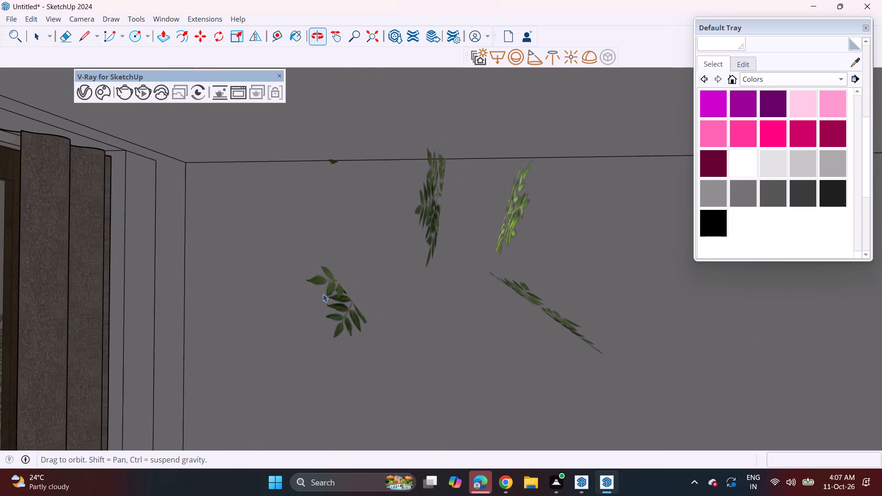
pyautogui.keyDown('shift'); pyautogui.moveTo(323, 294); pyautogui.dragTo(324, 294, button='middle'); pyautogui.keyUp('shift')
pyautogui.scroll(-4, 349, 290)
pyautogui.moveTo(621, 294); pyautogui.dragTo(271, 273, button='middle')
pyautogui.scroll(1, 271, 273)
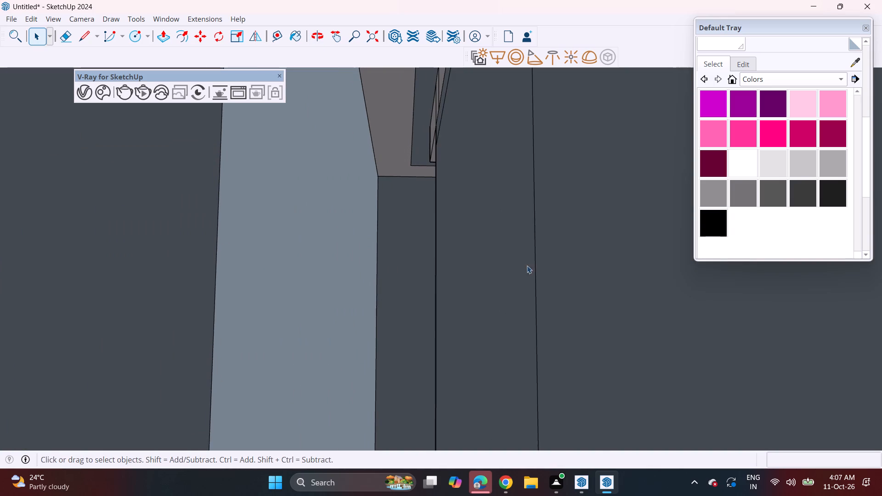
pyautogui.scroll(-1, 527, 266)
pyautogui.moveTo(515, 268); pyautogui.dragTo(349, 267, button='middle')
pyautogui.scroll(-15, 395, 270)
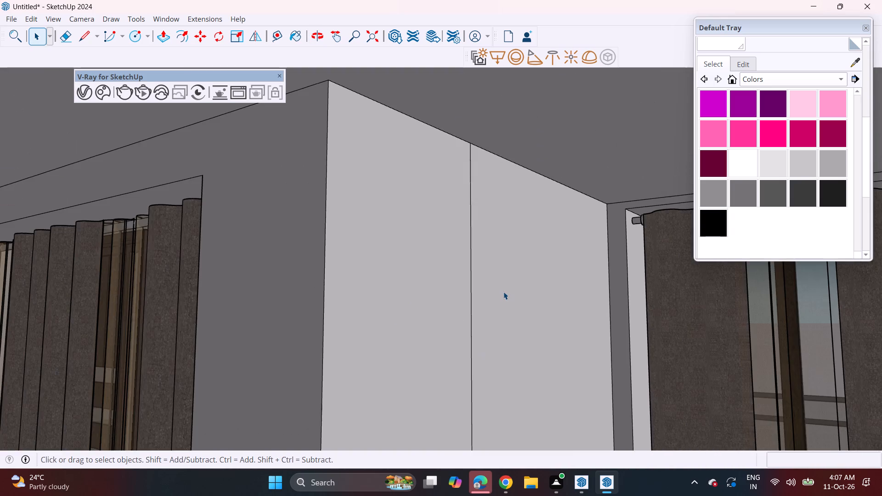
pyautogui.moveTo(508, 295); pyautogui.dragTo(598, 284, button='middle')
pyautogui.scroll(-9, 599, 284)
pyautogui.keyDown('shift'); pyautogui.moveTo(653, 295); pyautogui.dragTo(594, 271, button='middle'); pyautogui.keyUp('shift')
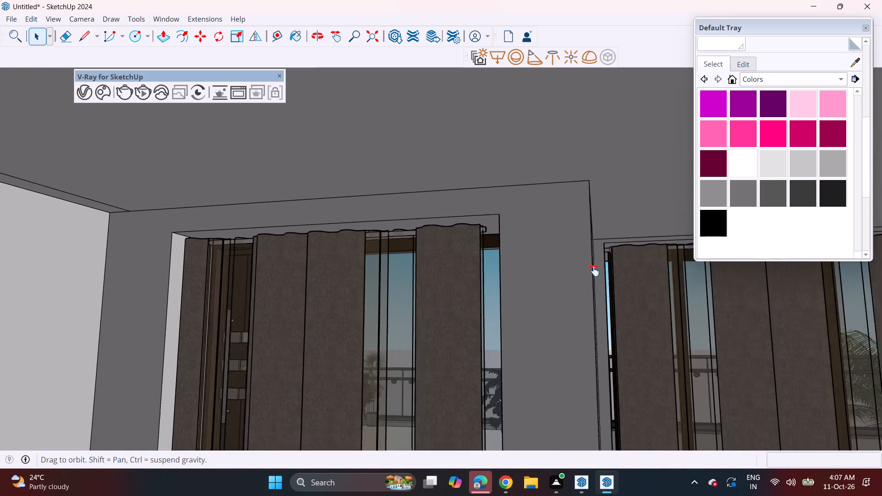
pyautogui.keyDown('shift'); pyautogui.moveTo(594, 271); pyautogui.dragTo(527, 221, button='middle'); pyautogui.keyUp('shift')
pyautogui.scroll(-5, 527, 221)
pyautogui.moveTo(530, 225); pyautogui.dragTo(881, 301, button='middle')
pyautogui.keyDown('shift'); pyautogui.moveTo(495, 305); pyautogui.dragTo(849, 321, button='middle'); pyautogui.keyUp('shift')
pyautogui.keyDown('shift'); pyautogui.moveTo(475, 268); pyautogui.dragTo(878, 319, button='middle'); pyautogui.keyUp('shift')
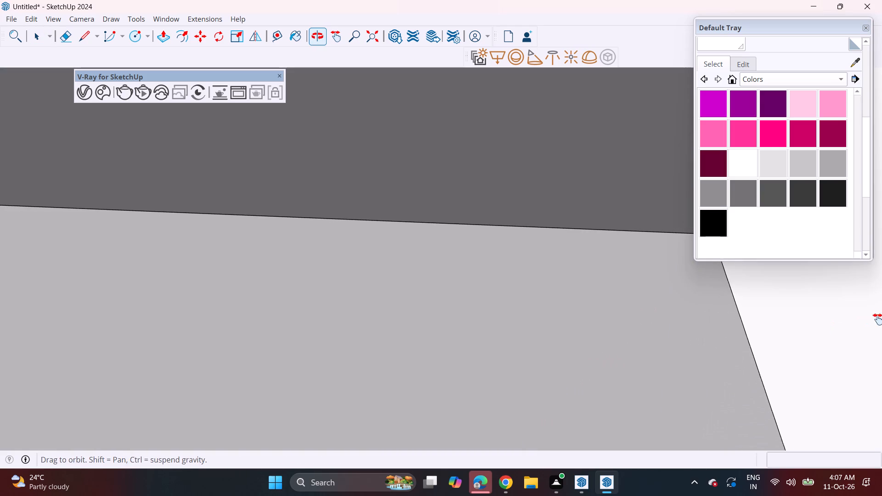
pyautogui.keyDown('shift'); pyautogui.moveTo(878, 319); pyautogui.dragTo(878, 313, button='middle'); pyautogui.keyUp('shift')
pyautogui.moveTo(586, 311); pyautogui.dragTo(576, 248, button='middle')
pyautogui.keyDown('shift'); pyautogui.moveTo(513, 237); pyautogui.dragTo(679, 471, button='middle'); pyautogui.keyUp('shift')
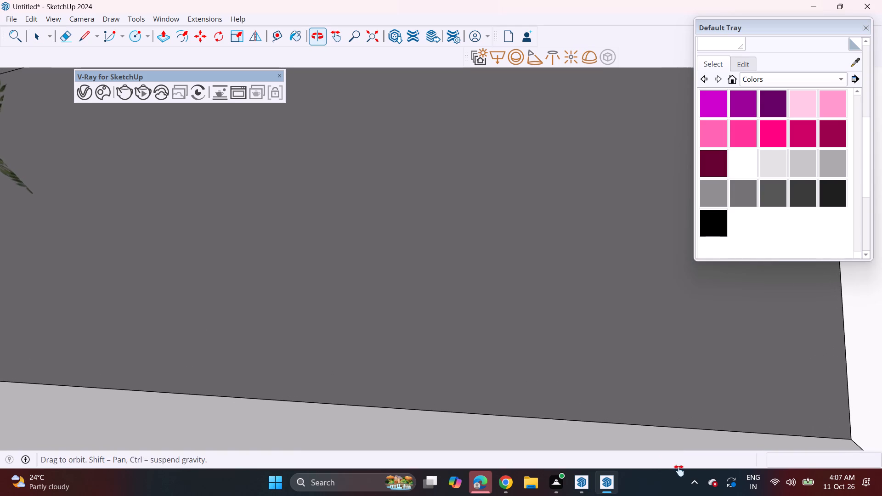
pyautogui.keyDown('shift'); pyautogui.moveTo(679, 471); pyautogui.dragTo(678, 469, button='middle'); pyautogui.keyUp('shift')
pyautogui.moveTo(326, 253); pyautogui.dragTo(592, 229, button='middle')
pyautogui.scroll(-2, 582, 220)
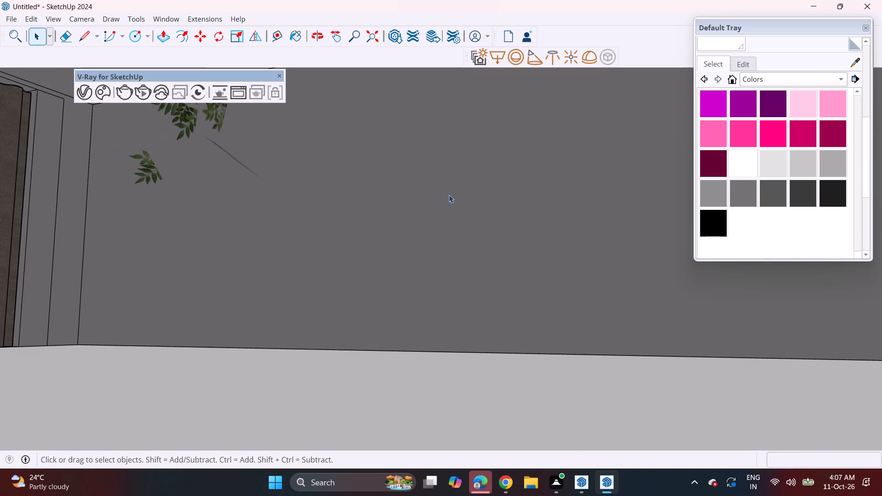
pyautogui.keyDown('shift'); pyautogui.moveTo(448, 195); pyautogui.dragTo(484, 354, button='middle'); pyautogui.keyUp('shift')
pyautogui.moveTo(481, 325); pyautogui.dragTo(479, 284, button='middle')
pyautogui.keyDown('shift'); pyautogui.moveTo(451, 219); pyautogui.dragTo(485, 304, button='middle'); pyautogui.keyUp('shift')
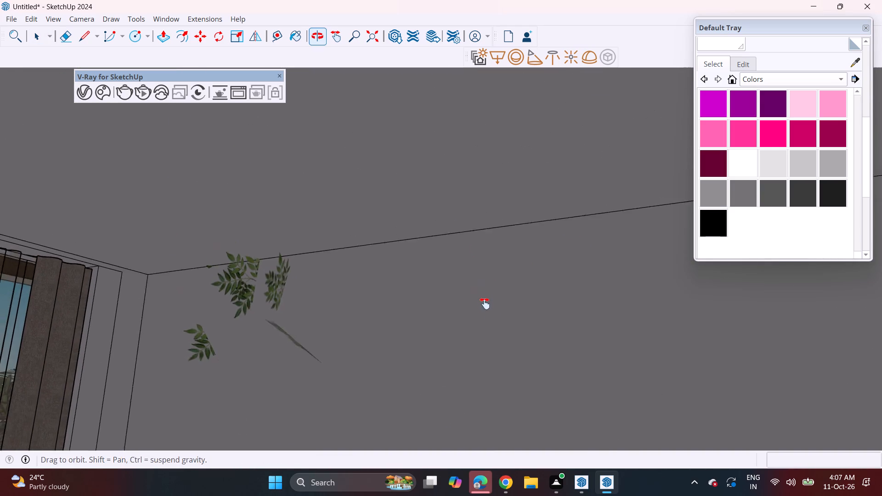
pyautogui.keyDown('shift'); pyautogui.moveTo(485, 304); pyautogui.dragTo(509, 344, button='middle'); pyautogui.keyUp('shift')
pyautogui.click(493, 54)
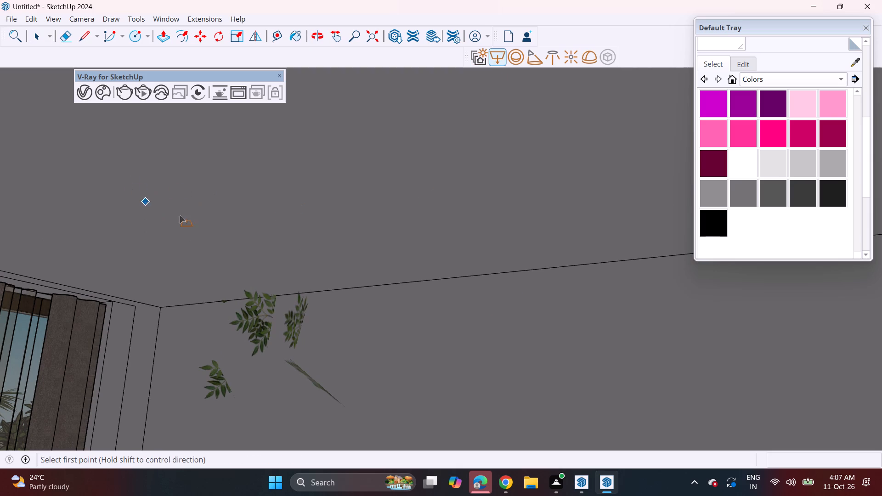
pyautogui.click(182, 215)
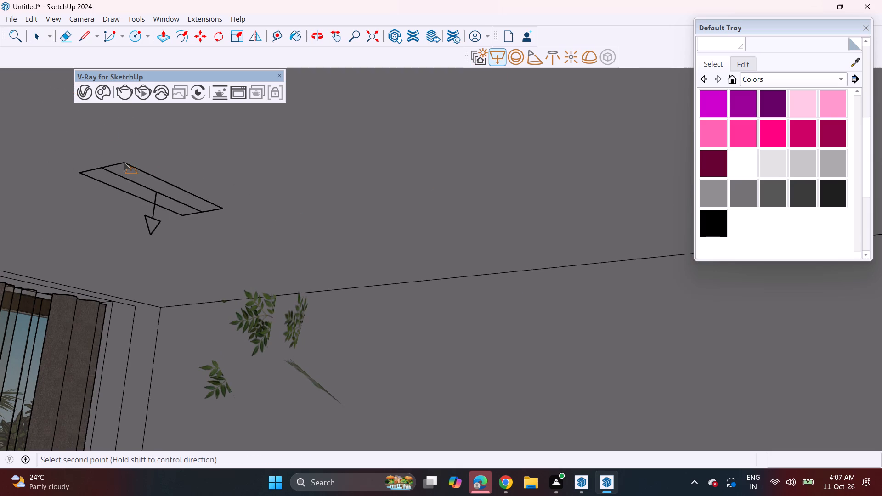
pyautogui.keyDown('shift'); pyautogui.scroll(-6, 124, 163); pyautogui.keyUp('shift')
pyautogui.keyDown('shift'); pyautogui.moveTo(146, 163); pyautogui.dragTo(277, 238, button='middle'); pyautogui.keyUp('shift')
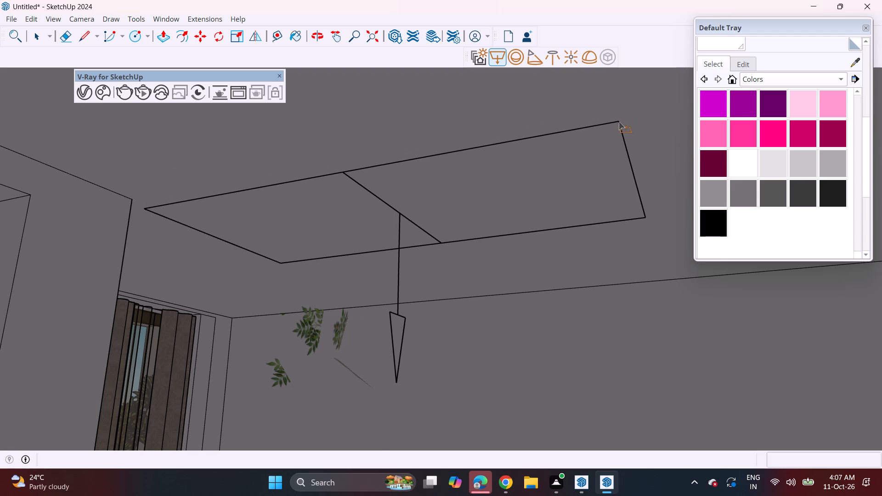
pyautogui.click(619, 122)
# Add a second V-Ray rectangle light on the upper-floor ceiling, close to the plain wall beside the curtained window.
pyautogui.keyDown('shift'); pyautogui.moveTo(458, 287); pyautogui.dragTo(448, 5, button='middle'); pyautogui.keyUp('shift')
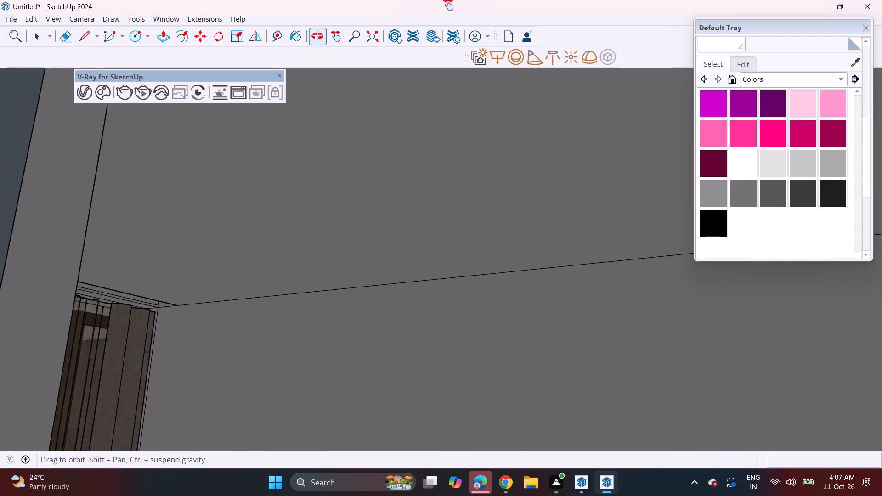
pyautogui.keyDown('shift'); pyautogui.moveTo(448, 5); pyautogui.dragTo(399, 59, button='middle'); pyautogui.keyUp('shift')
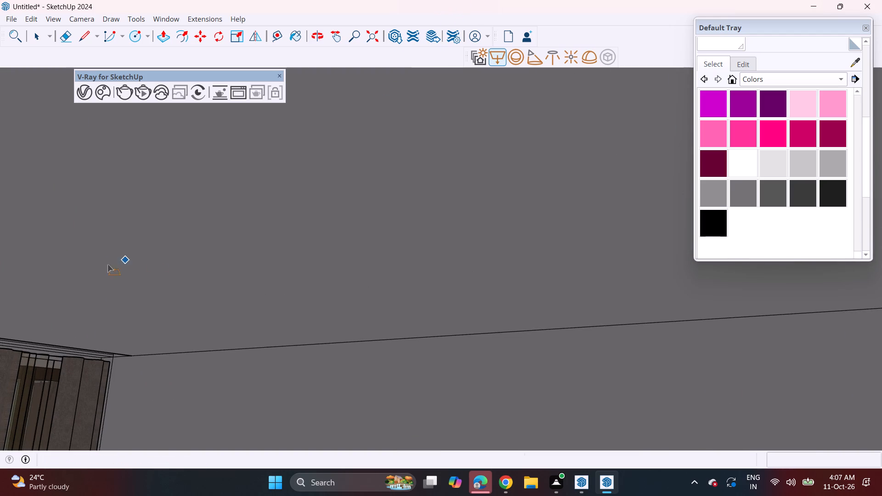
pyautogui.click(140, 340)
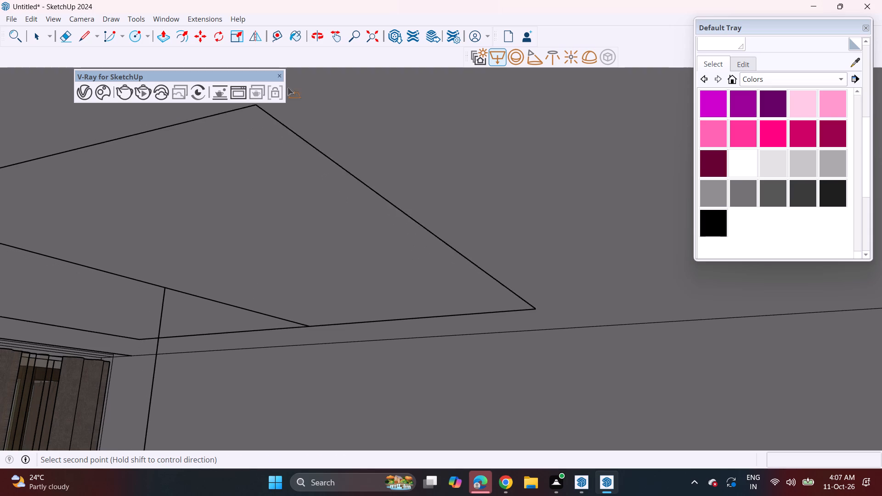
pyautogui.click(303, 77)
# Examine the ground-floor entrance door and the narrow window beside it from outside.
pyautogui.keyDown('shift'); pyautogui.moveTo(288, 224); pyautogui.dragTo(354, 211, button='middle'); pyautogui.keyUp('shift')
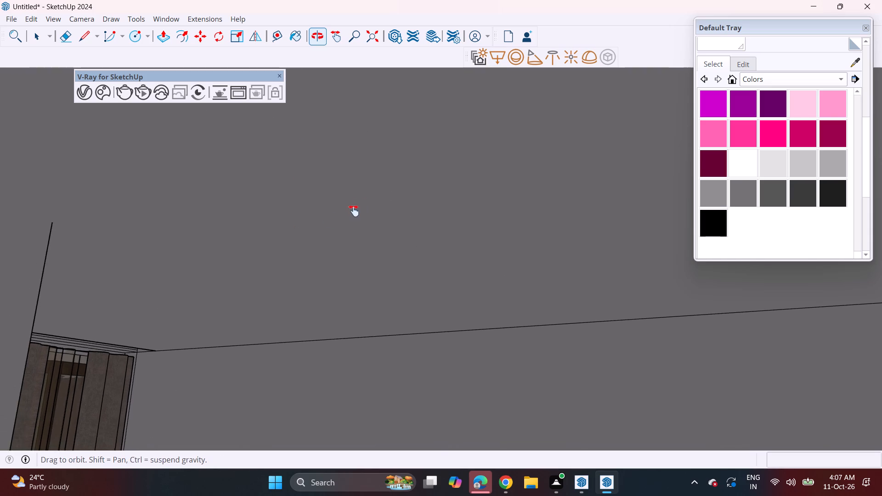
pyautogui.keyDown('shift'); pyautogui.moveTo(354, 211); pyautogui.dragTo(360, 204, button='middle'); pyautogui.keyUp('shift')
pyautogui.scroll(-3, 360, 204)
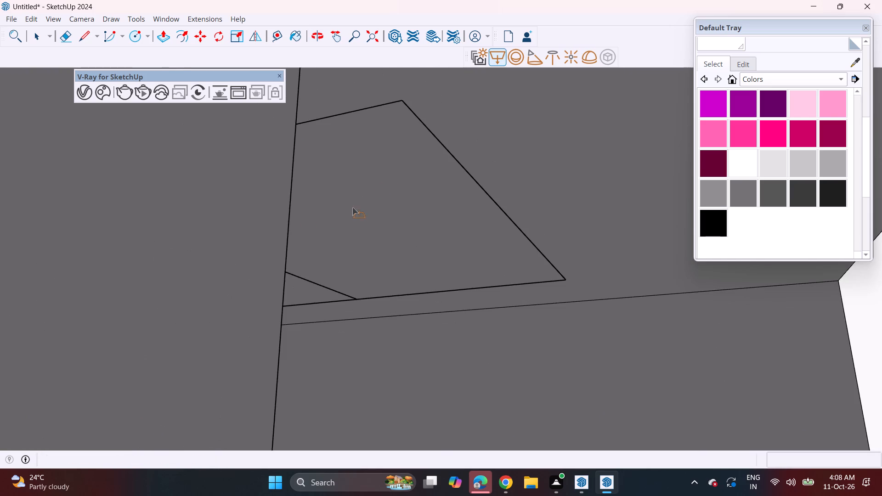
pyautogui.moveTo(314, 223); pyautogui.dragTo(298, 231, button='middle')
pyautogui.scroll(-6, 294, 223)
pyautogui.moveTo(300, 220); pyautogui.dragTo(621, 306, button='middle')
pyautogui.scroll(-5, 499, 277)
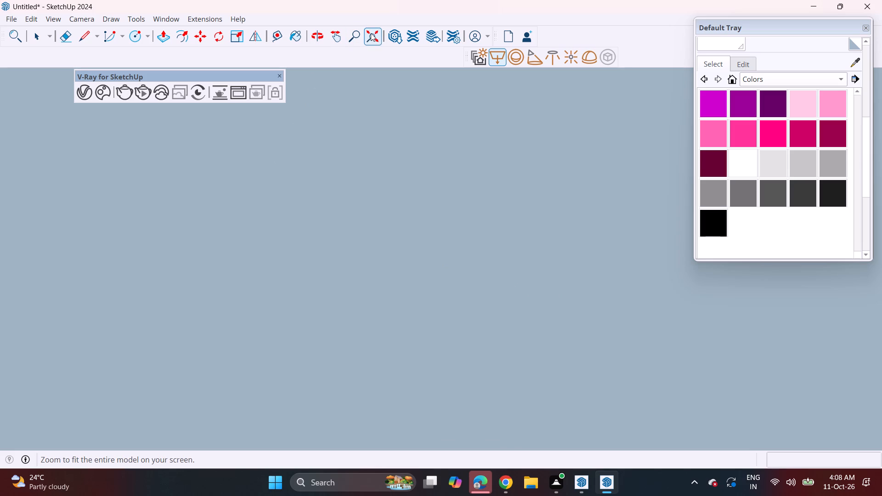
pyautogui.click(371, 33)
pyautogui.moveTo(493, 243); pyautogui.dragTo(599, 246, button='middle')
pyautogui.scroll(20, 578, 259)
pyautogui.scroll(6, 578, 259)
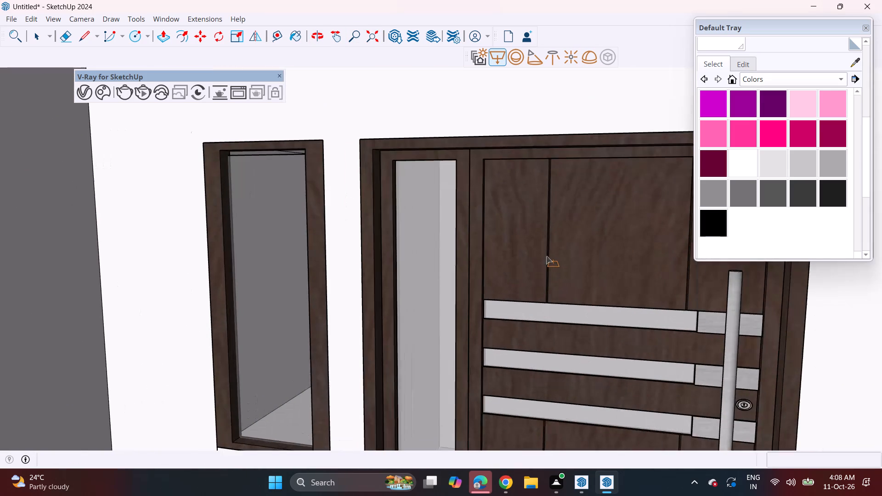
pyautogui.scroll(12, 438, 269)
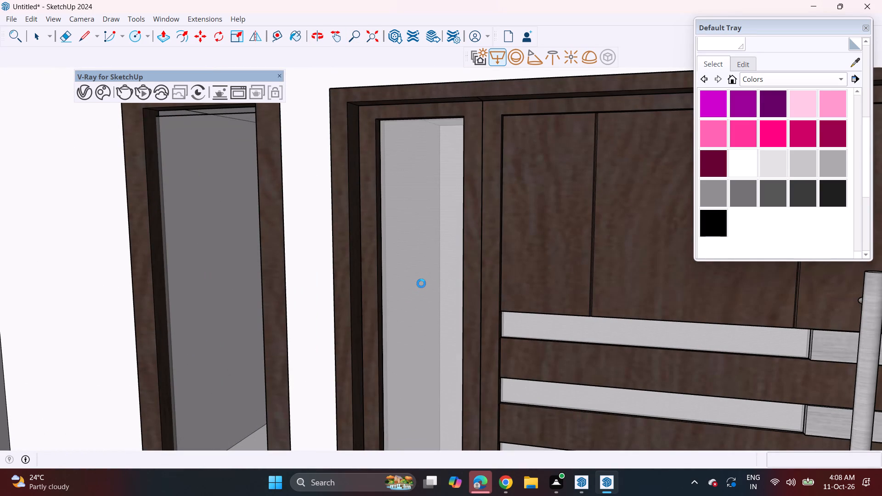
pyautogui.scroll(5, 435, 269)
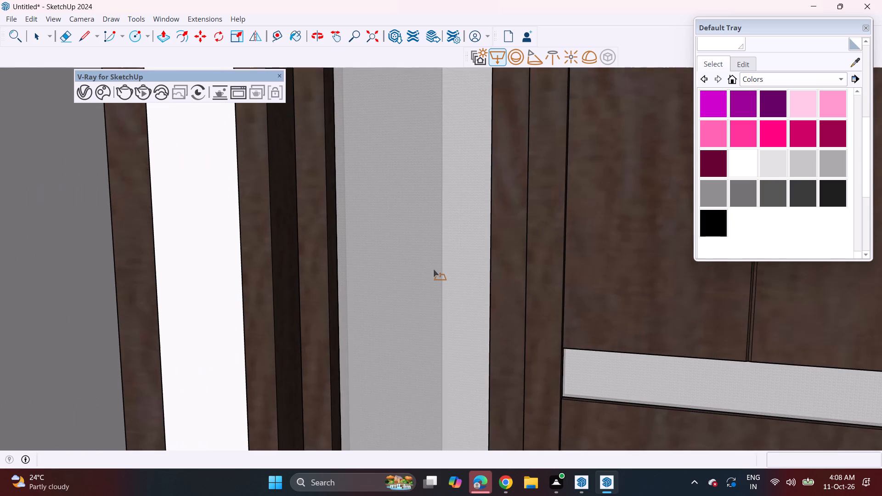
pyautogui.moveTo(433, 269); pyautogui.dragTo(669, 271, button='middle')
pyautogui.keyDown('shift'); pyautogui.moveTo(205, 265); pyautogui.dragTo(852, 343, button='middle'); pyautogui.keyUp('shift')
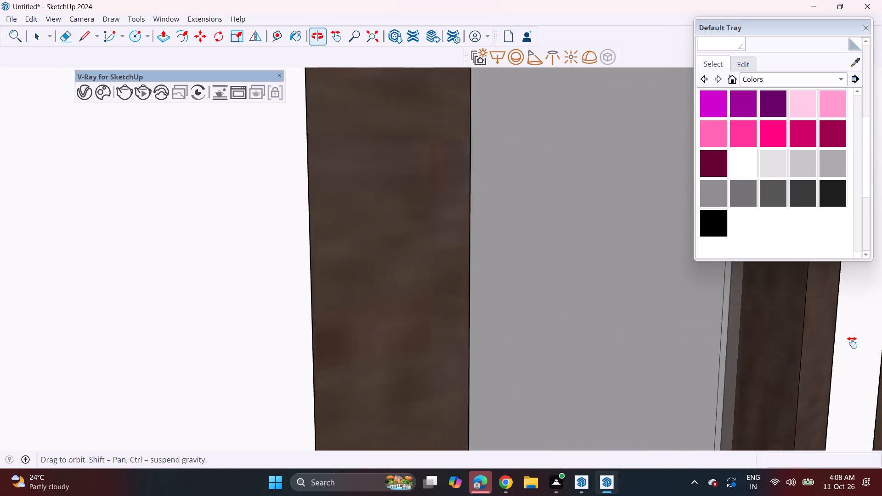
pyautogui.keyDown('shift'); pyautogui.moveTo(852, 343); pyautogui.dragTo(662, 373, button='middle'); pyautogui.keyUp('shift')
pyautogui.scroll(4, 549, 351)
pyautogui.scroll(-3, 565, 332)
pyautogui.scroll(-6, 533, 310)
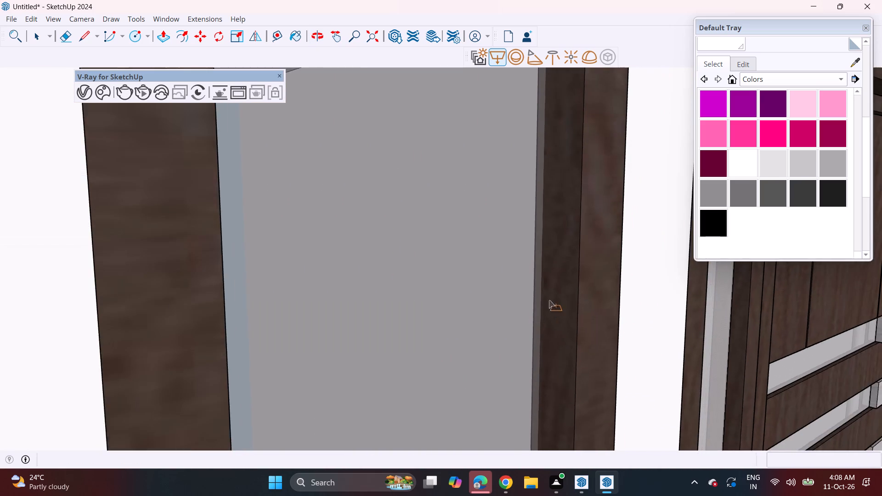
pyautogui.scroll(-1, 644, 301)
pyautogui.moveTo(611, 301); pyautogui.dragTo(292, 233, button='middle')
pyautogui.scroll(-20, 279, 225)
pyautogui.scroll(-11, 279, 225)
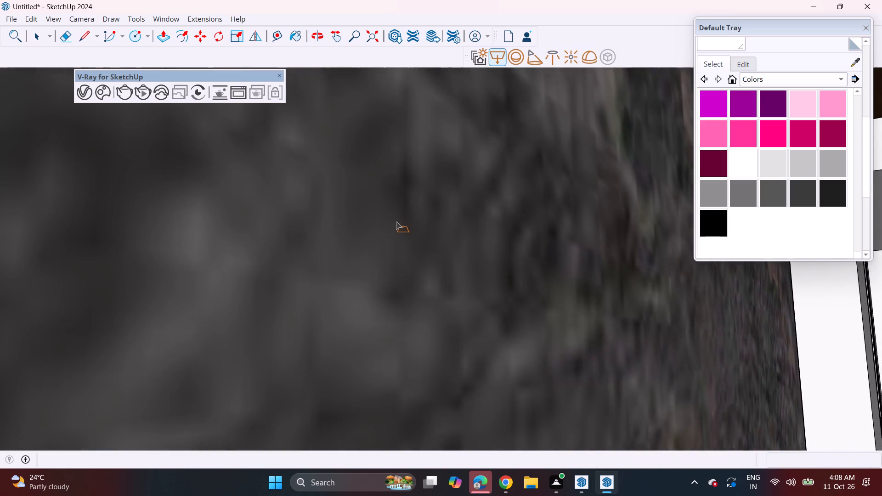
pyautogui.scroll(-3, 396, 221)
# Place another V-Ray rectangle light on the upper-floor ceiling near the curtains, alongside the existing rectangle light.
pyautogui.click(377, 40)
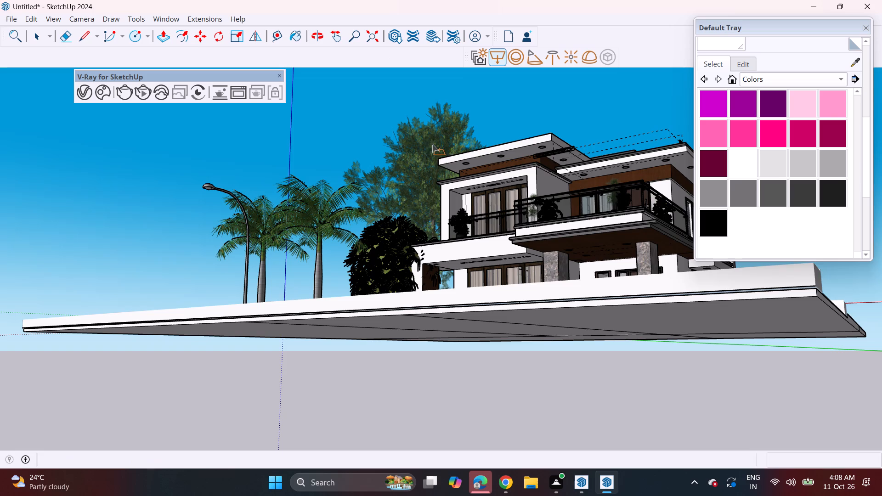
pyautogui.moveTo(443, 148); pyautogui.dragTo(358, 246, button='middle')
pyautogui.scroll(12, 518, 297)
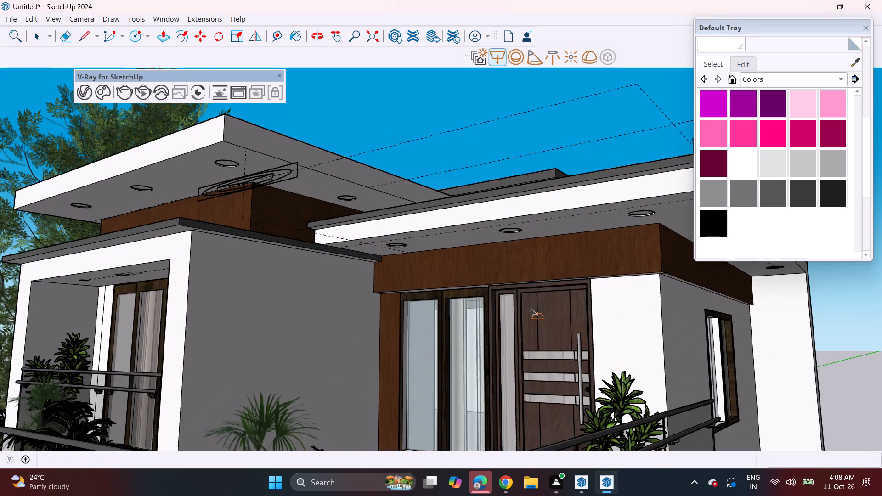
pyautogui.scroll(16, 531, 308)
pyautogui.moveTo(535, 328); pyautogui.dragTo(395, 336, button='middle')
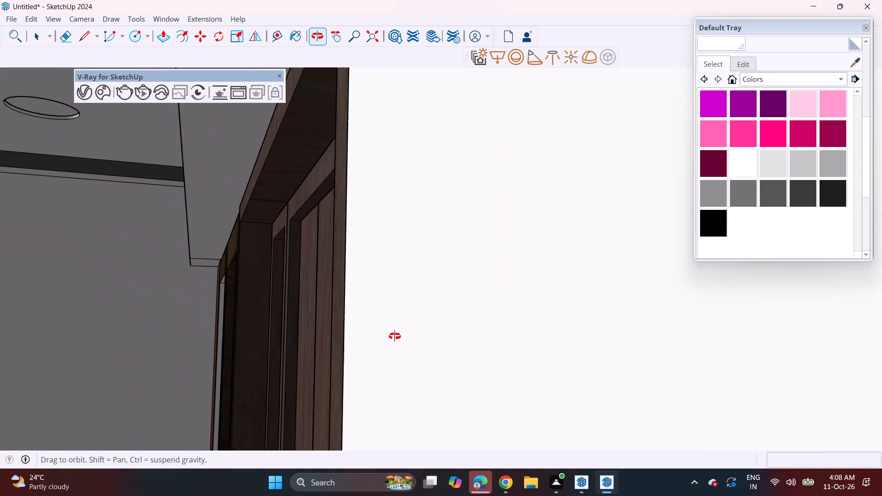
pyautogui.moveTo(395, 336); pyautogui.dragTo(270, 325, button='middle')
pyautogui.keyDown('shift'); pyautogui.moveTo(469, 300); pyautogui.dragTo(346, 300, button='middle'); pyautogui.keyUp('shift')
pyautogui.scroll(-3, 341, 285)
pyautogui.scroll(11, 341, 285)
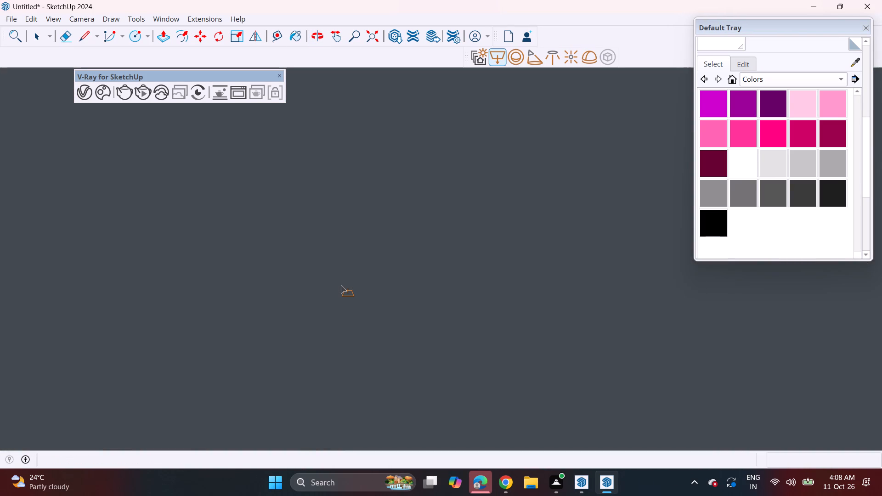
pyautogui.scroll(16, 341, 285)
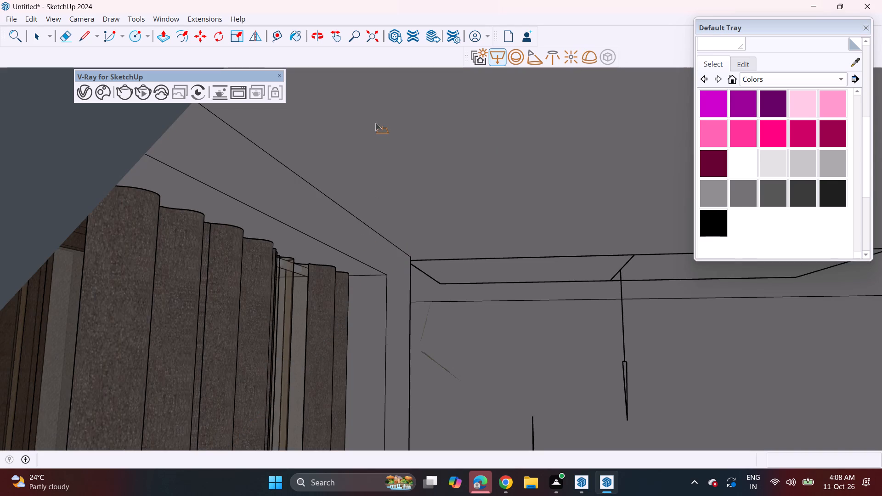
pyautogui.click(375, 123)
pyautogui.click(414, 88)
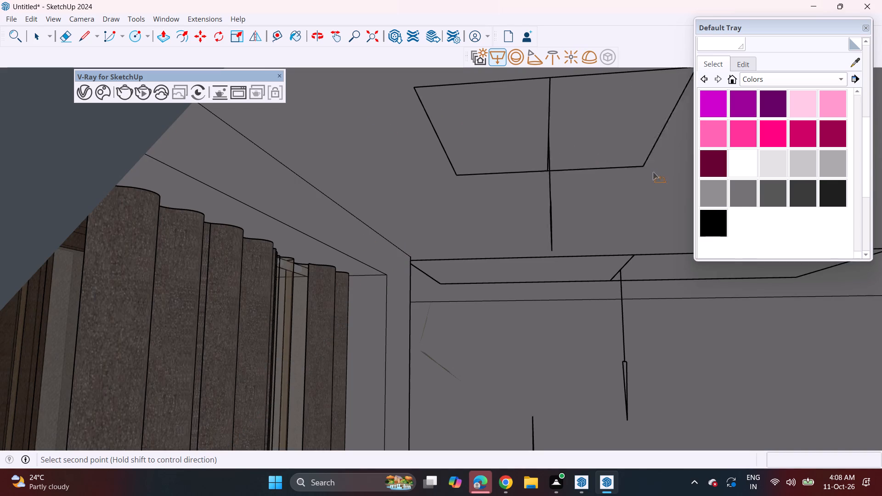
pyautogui.moveTo(649, 214); pyautogui.dragTo(351, 179, button='middle')
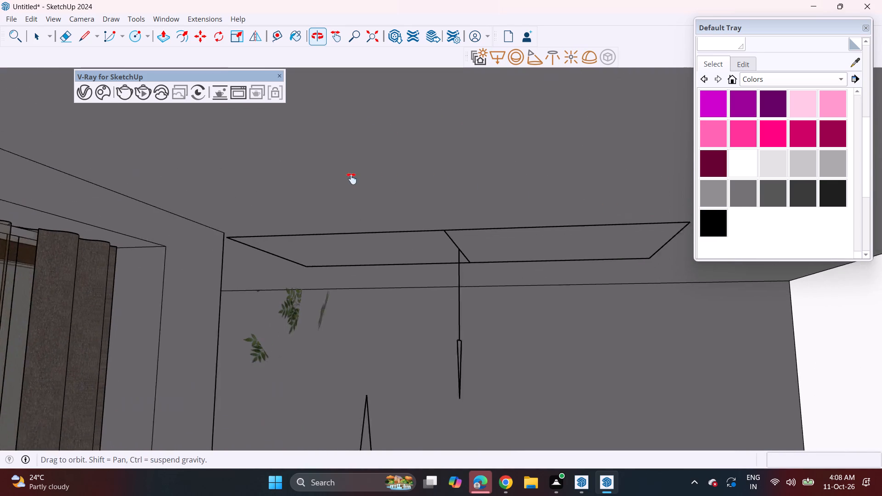
pyautogui.moveTo(351, 179); pyautogui.dragTo(342, 179, button='middle')
pyautogui.click(611, 166)
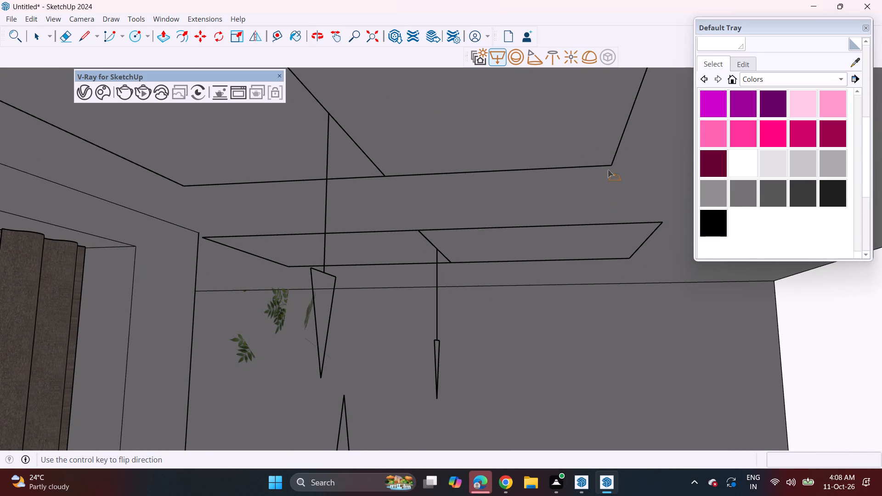
# Copy the entire house plot, with its road, trees and lamp, about 74' 4 9/16" along the road, joining the road ends.
pyautogui.moveTo(363, 228); pyautogui.dragTo(615, 231, button='middle')
pyautogui.scroll(-8, 565, 219)
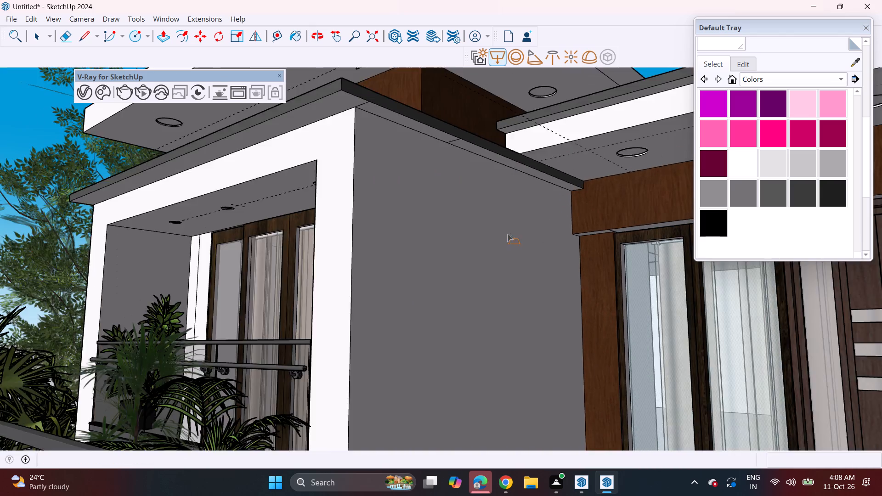
pyautogui.scroll(-20, 507, 233)
pyautogui.scroll(-2, 507, 233)
pyautogui.moveTo(434, 278); pyautogui.dragTo(446, 313, button='middle')
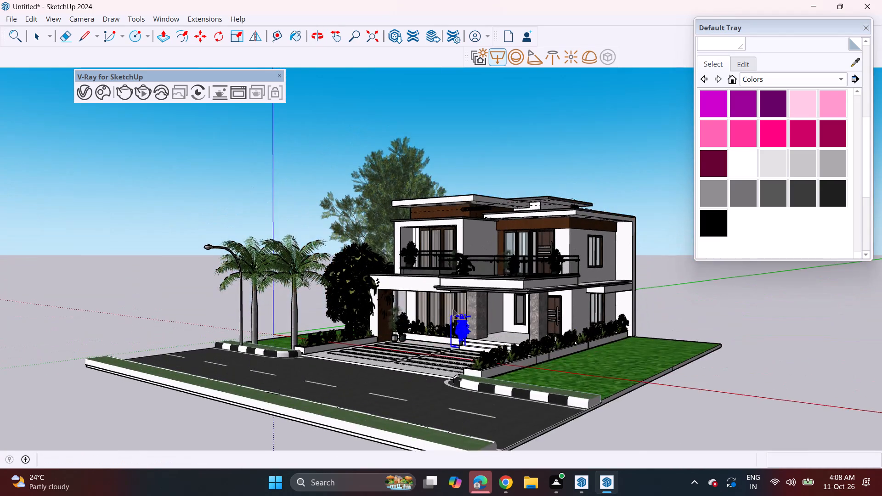
pyautogui.scroll(2, 467, 304)
pyautogui.scroll(-6, 467, 304)
pyautogui.moveTo(411, 329); pyautogui.dragTo(479, 334, button='middle')
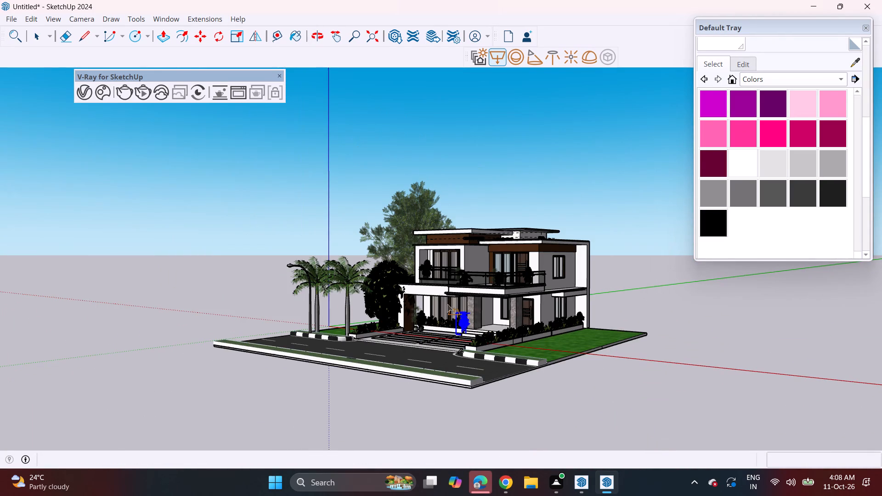
pyautogui.moveTo(447, 304); pyautogui.dragTo(524, 307, button='middle')
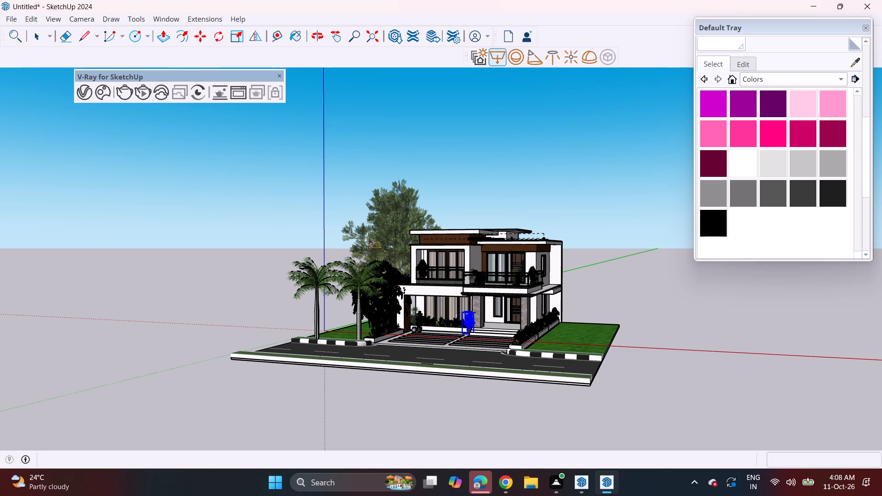
pyautogui.press('space')
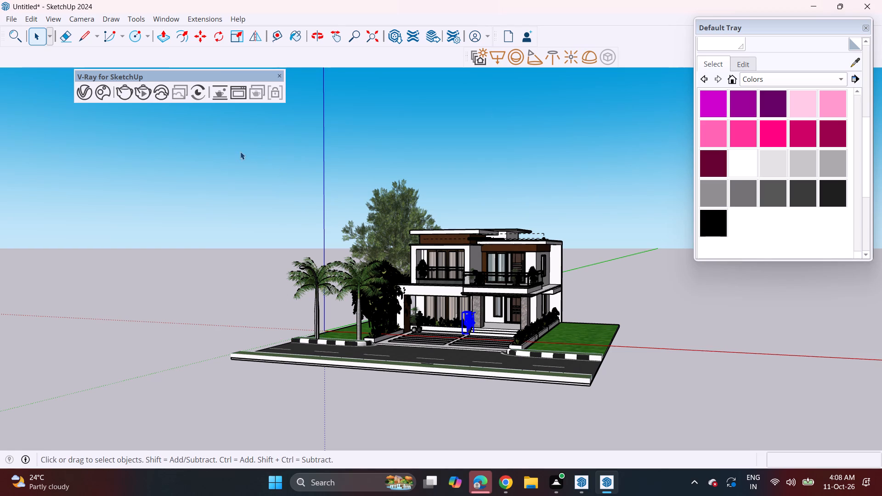
pyautogui.moveTo(182, 135); pyautogui.dragTo(637, 400)
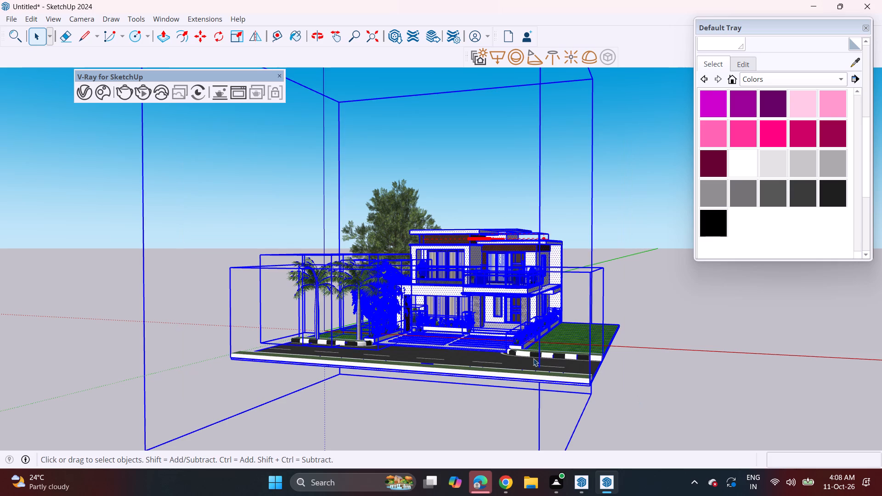
pyautogui.press('m')
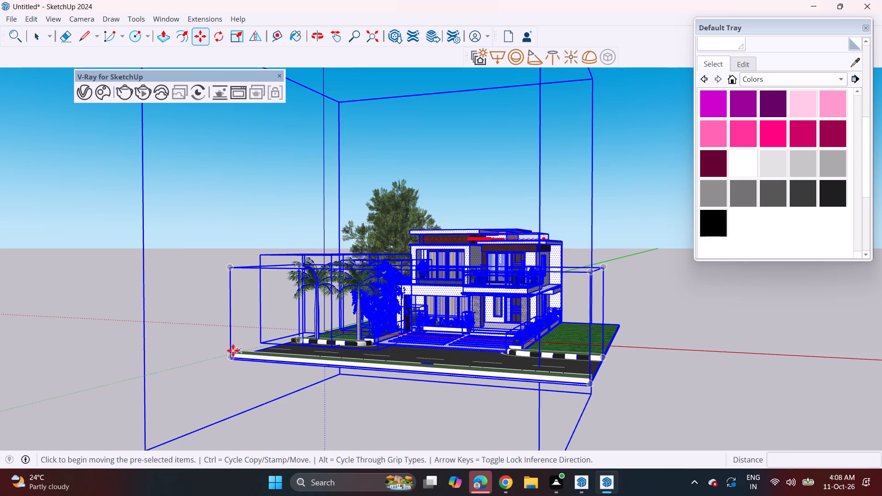
pyautogui.click(232, 359)
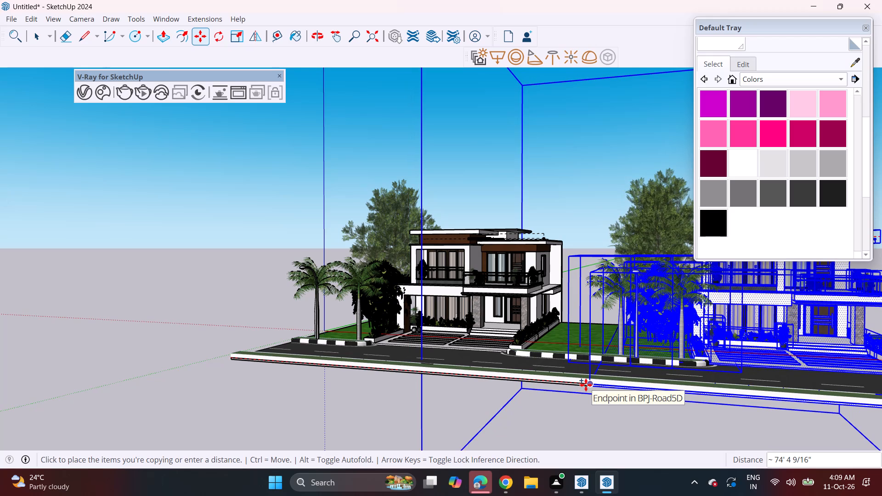
pyautogui.click(586, 385)
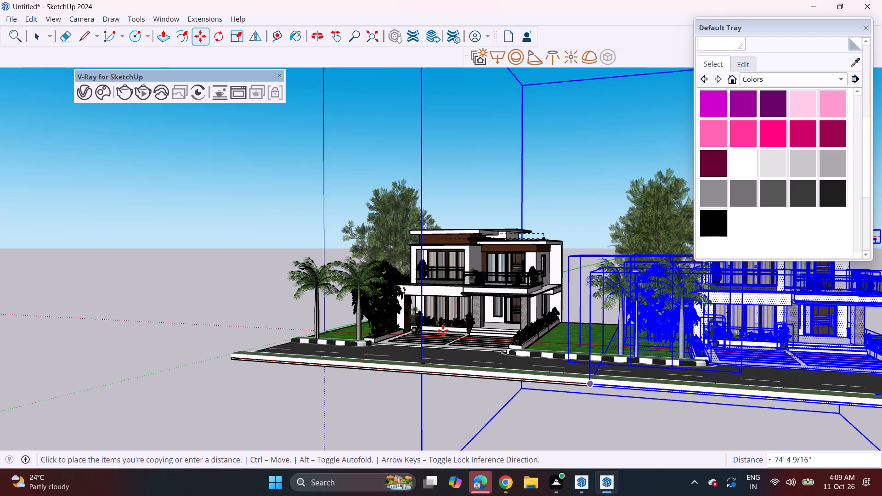
pyautogui.press('space')
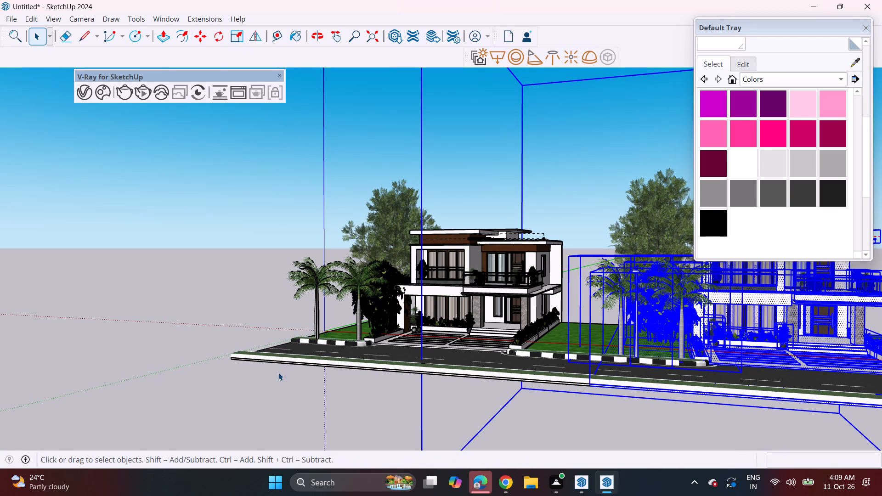
pyautogui.click(278, 372)
# Copy both house plots 148' 9 3/16" along the road to the opposite end, forming a continuous row of four.
pyautogui.keyDown('shift'); pyautogui.moveTo(556, 331); pyautogui.dragTo(483, 333, button='middle'); pyautogui.keyUp('shift')
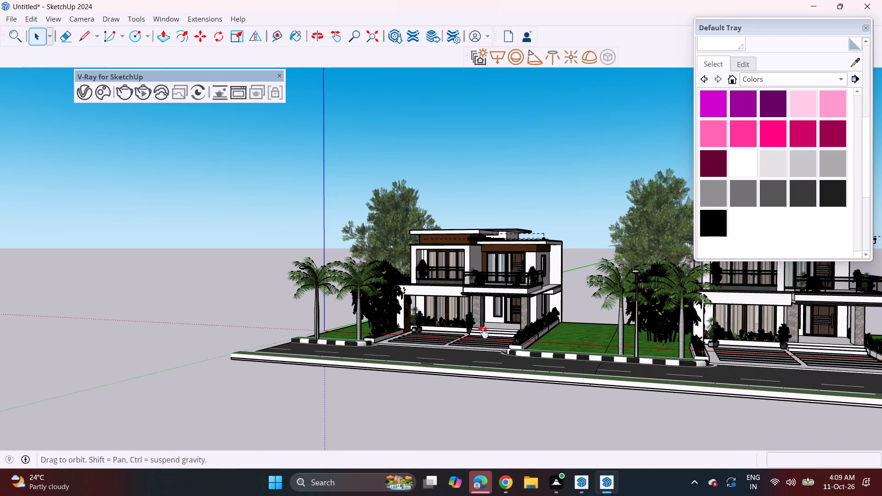
pyautogui.keyDown('shift'); pyautogui.moveTo(483, 333); pyautogui.dragTo(432, 333, button='middle'); pyautogui.keyUp('shift')
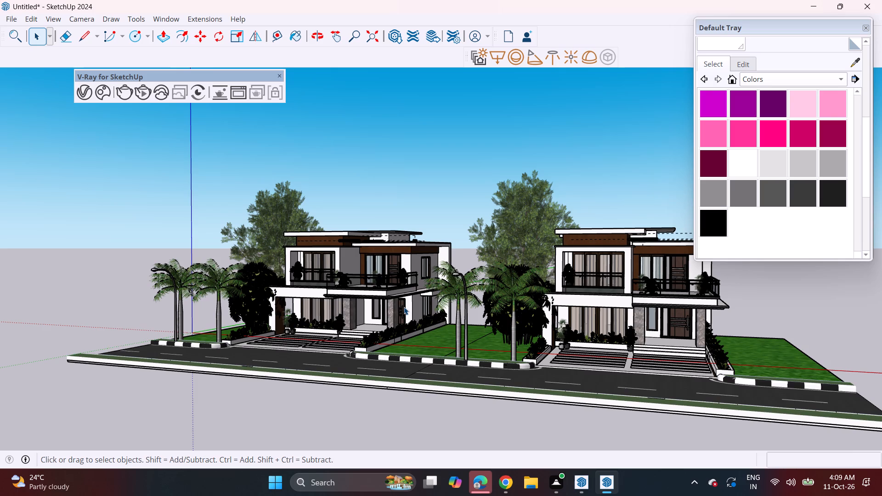
pyautogui.scroll(6, 375, 288)
pyautogui.moveTo(356, 285); pyautogui.dragTo(341, 276, button='middle')
pyautogui.scroll(-12, 341, 276)
pyautogui.moveTo(333, 277); pyautogui.dragTo(369, 299, button='middle')
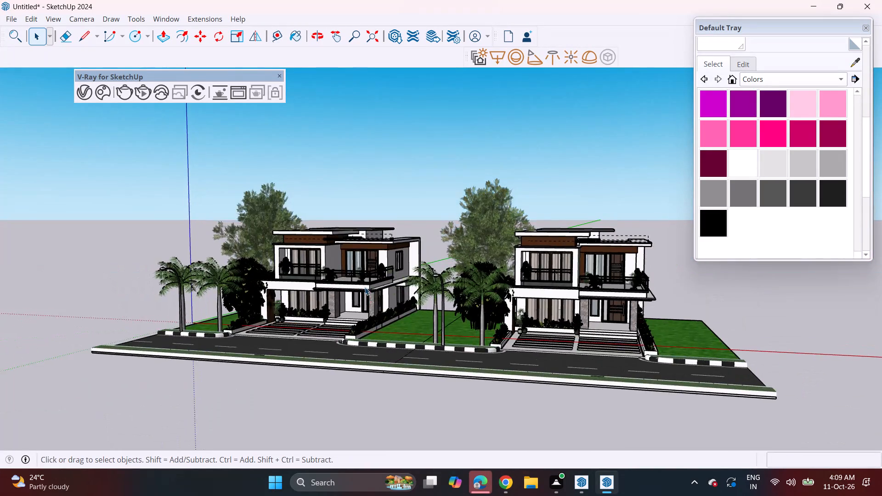
pyautogui.scroll(-5, 365, 287)
pyautogui.moveTo(202, 163); pyautogui.dragTo(612, 382)
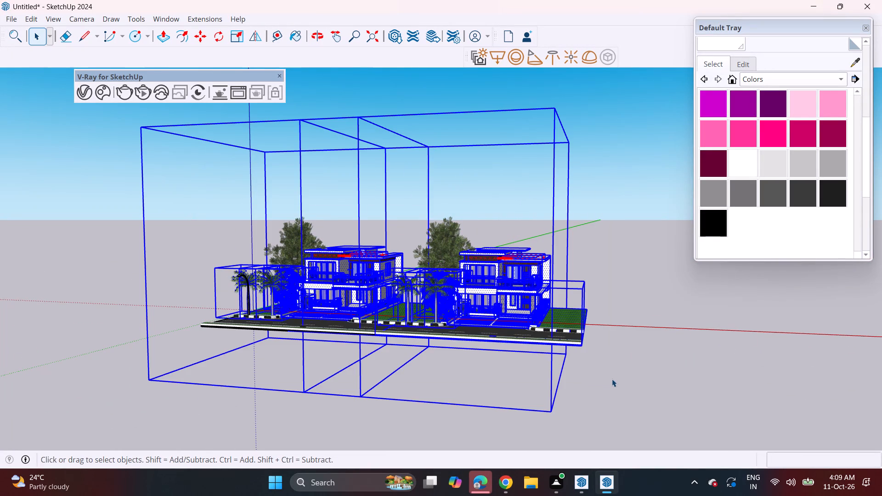
pyautogui.scroll(3, 600, 362)
pyautogui.press('m')
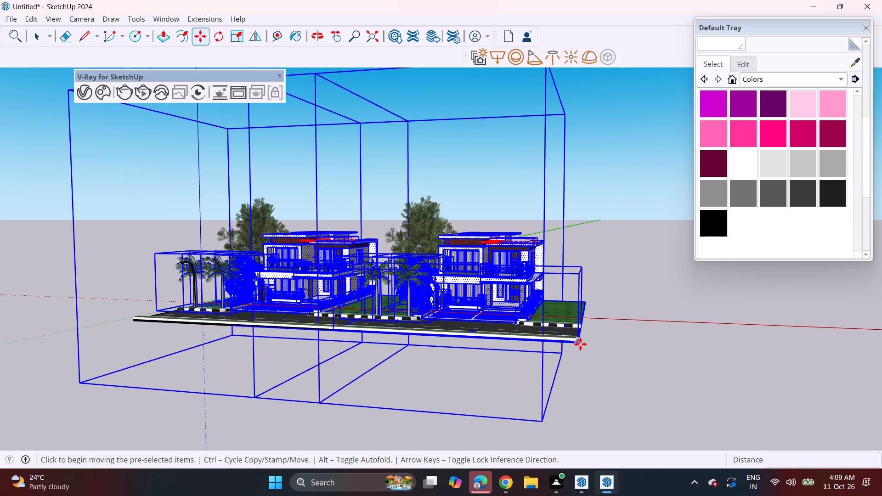
pyautogui.click(580, 344)
pyautogui.scroll(11, 137, 320)
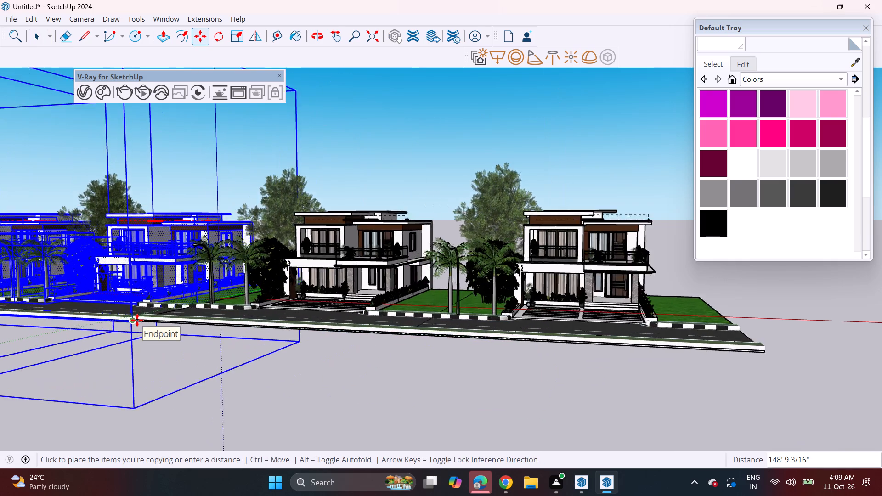
pyautogui.scroll(5, 137, 320)
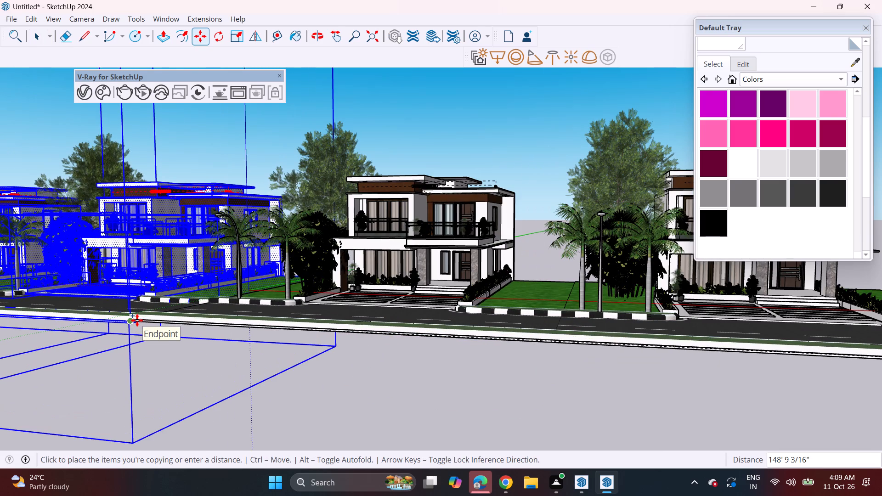
pyautogui.click(137, 320)
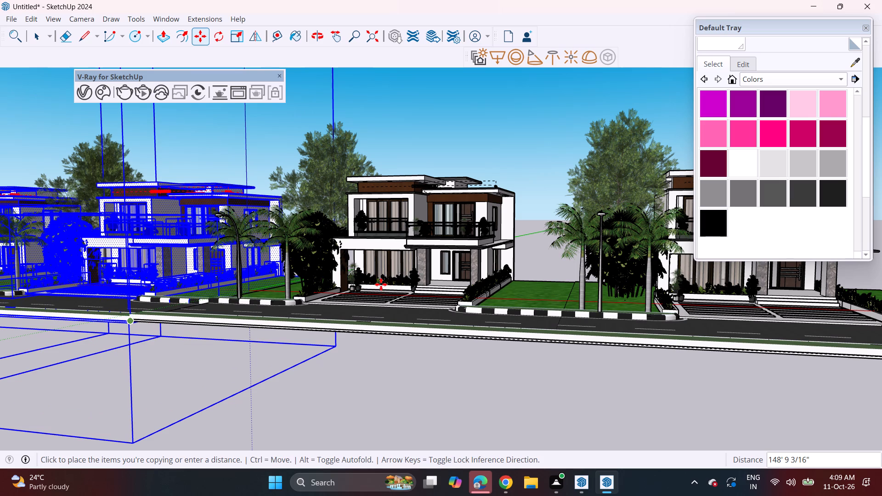
pyautogui.press('space')
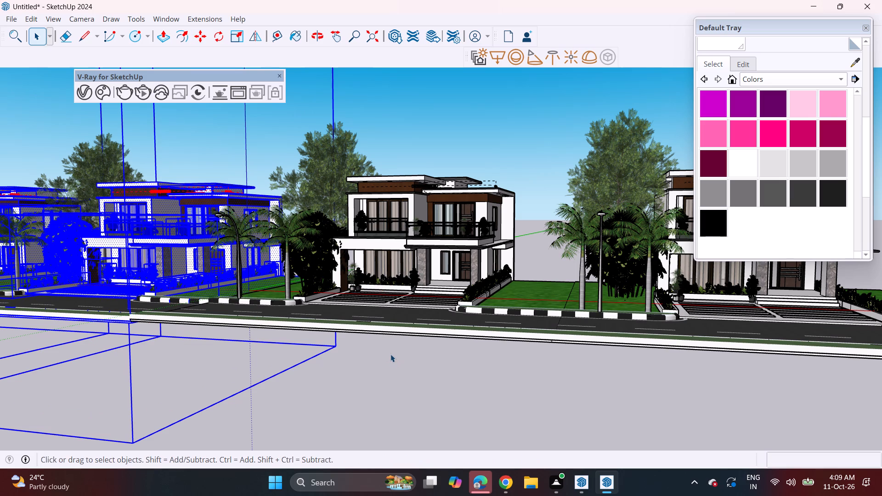
pyautogui.click(390, 354)
# Examine the row of copied houses, the road alignment and the front gardens from street level and from a distance.
pyautogui.scroll(2, 167, 320)
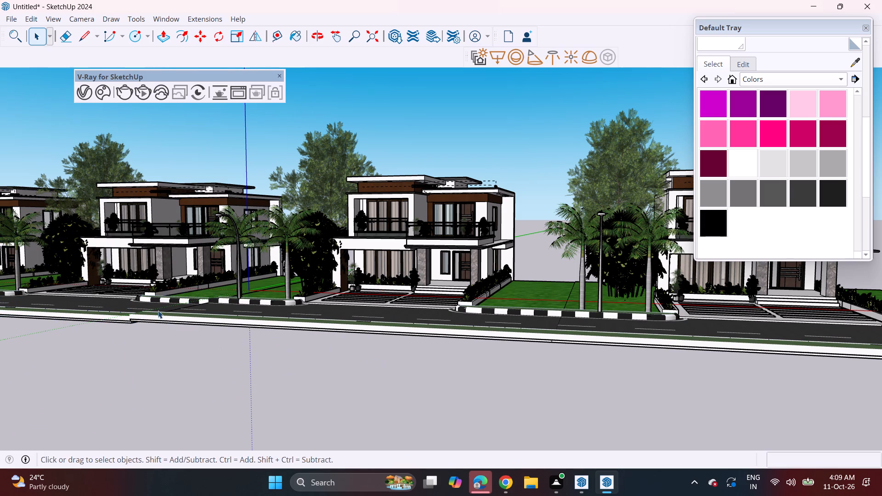
pyautogui.scroll(5, 158, 310)
pyautogui.scroll(-3, 157, 310)
pyautogui.moveTo(328, 296); pyautogui.dragTo(317, 296, button='middle')
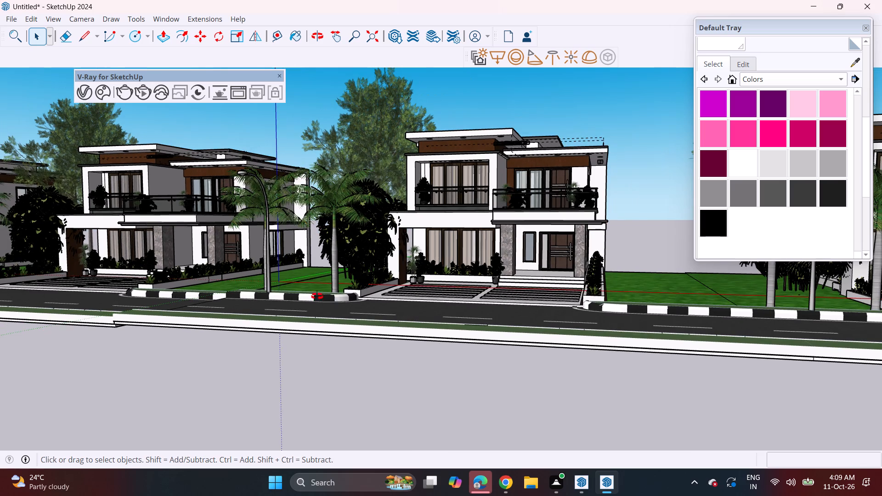
pyautogui.moveTo(317, 296); pyautogui.dragTo(256, 302, button='middle')
pyautogui.keyDown('shift'); pyautogui.moveTo(298, 294); pyautogui.dragTo(218, 327, button='middle'); pyautogui.keyUp('shift')
pyautogui.scroll(2, 272, 311)
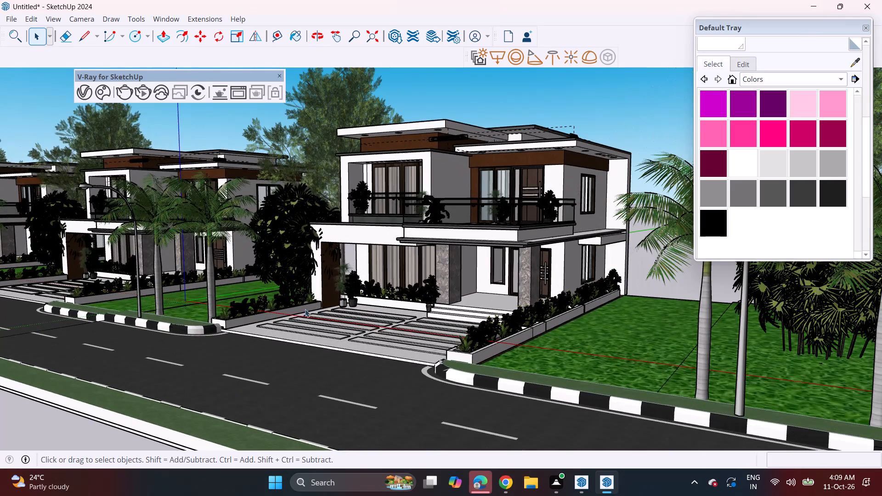
pyautogui.moveTo(354, 304); pyautogui.dragTo(286, 321, button='middle')
pyautogui.moveTo(286, 321); pyautogui.dragTo(316, 310, button='middle')
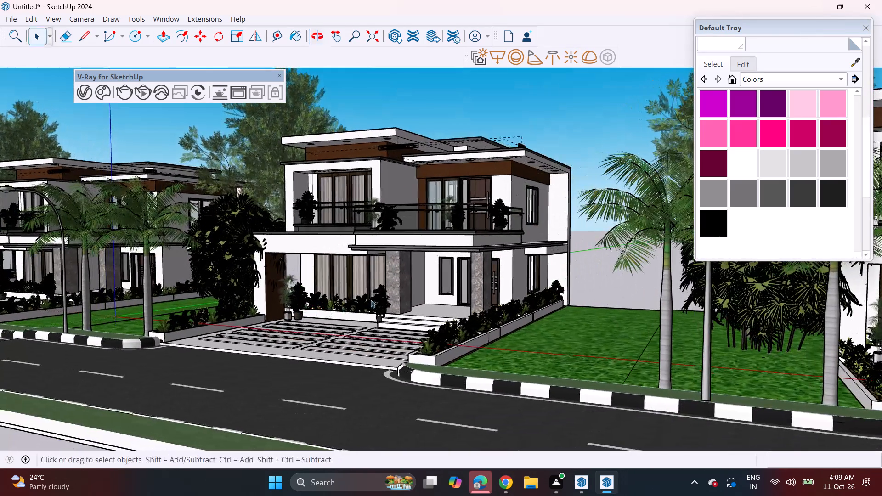
pyautogui.scroll(2, 372, 300)
pyautogui.scroll(-3, 343, 302)
pyautogui.moveTo(348, 304); pyautogui.dragTo(328, 321, button='middle')
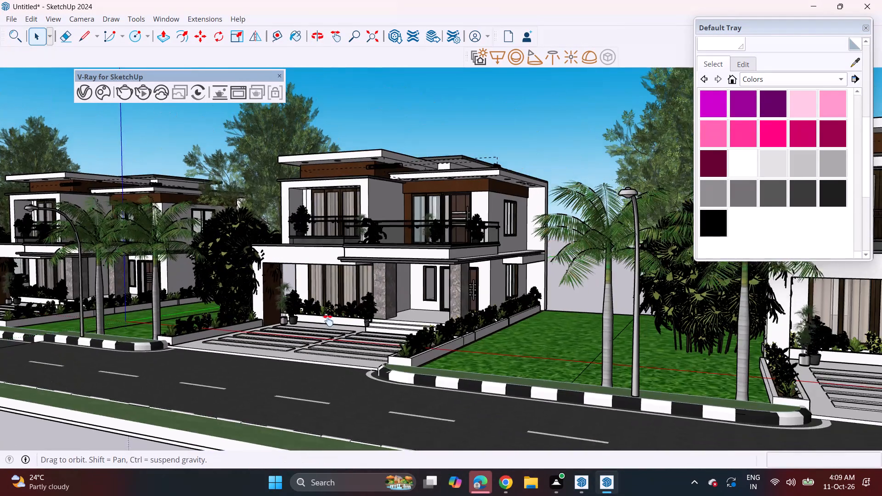
pyautogui.moveTo(328, 321); pyautogui.dragTo(317, 324, button='middle')
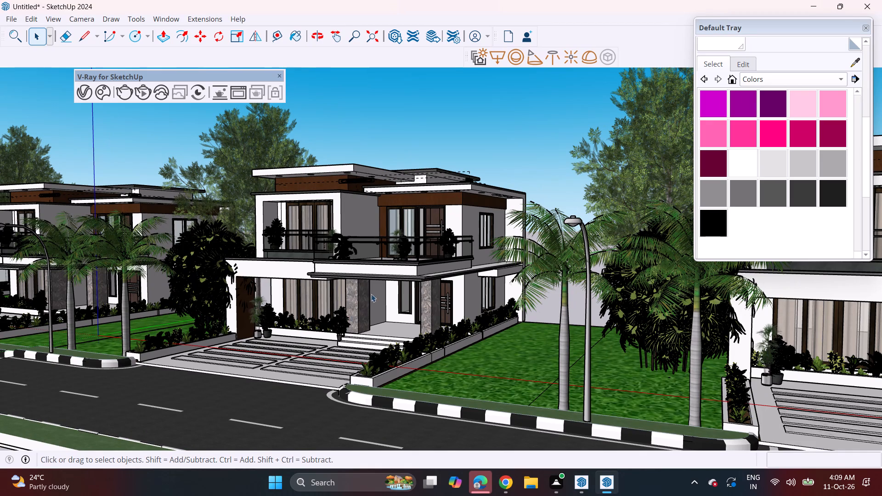
pyautogui.scroll(-16, 401, 282)
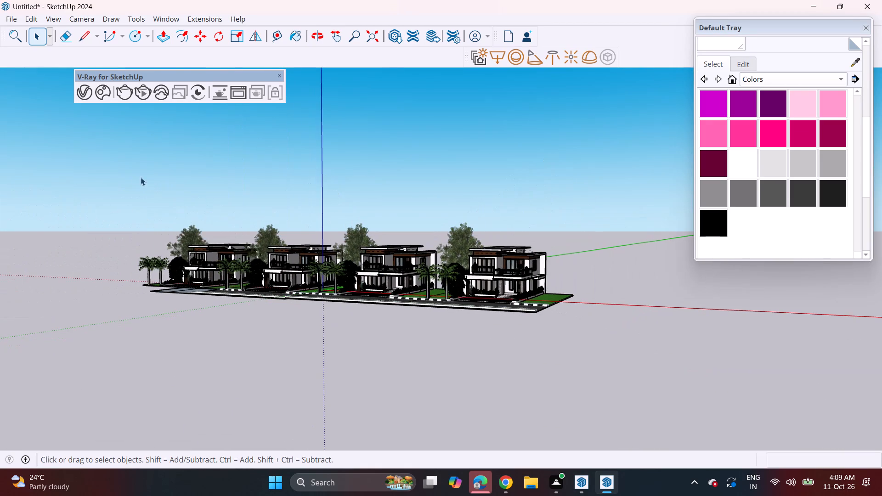
# Copy the entire row of four house plots about 83' 3 3/8" backwards, snapping the new row's road edge to the existing plots' rear corner.
pyautogui.moveTo(117, 173); pyautogui.dragTo(601, 346)
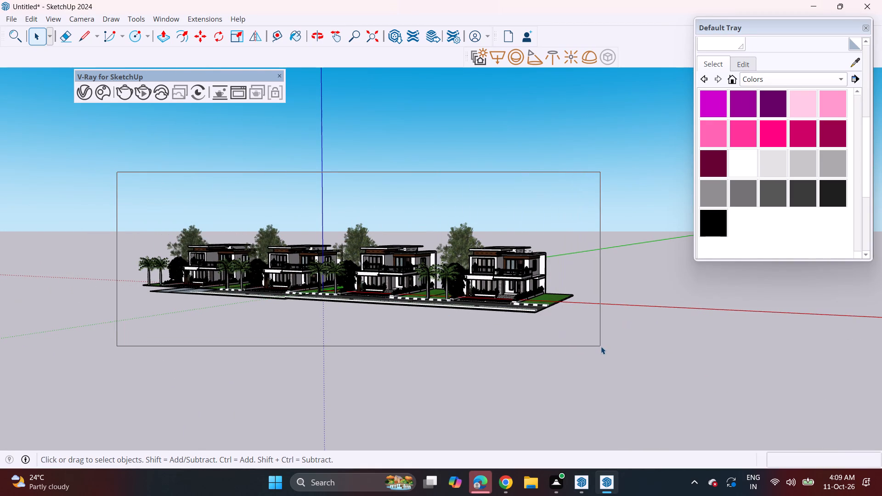
pyautogui.scroll(3, 506, 309)
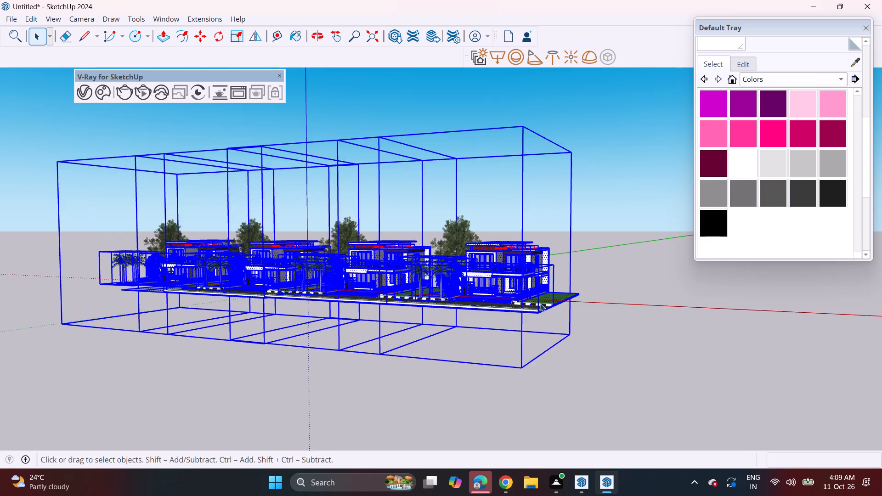
pyautogui.scroll(12, 540, 304)
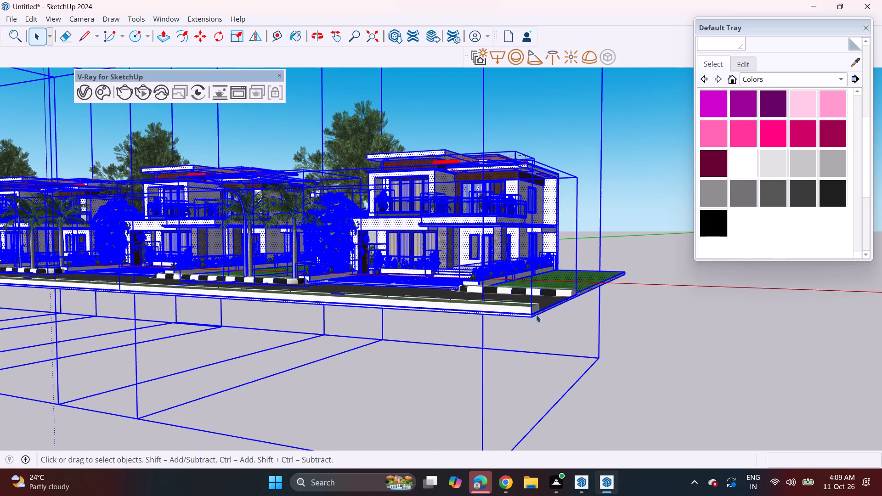
pyautogui.press('m')
pyautogui.click(533, 319)
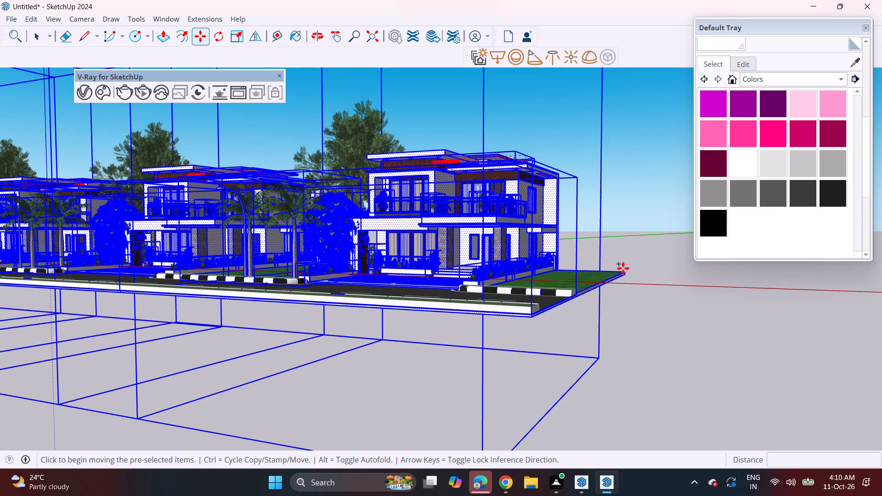
pyautogui.moveTo(604, 286); pyautogui.dragTo(566, 306, button='middle')
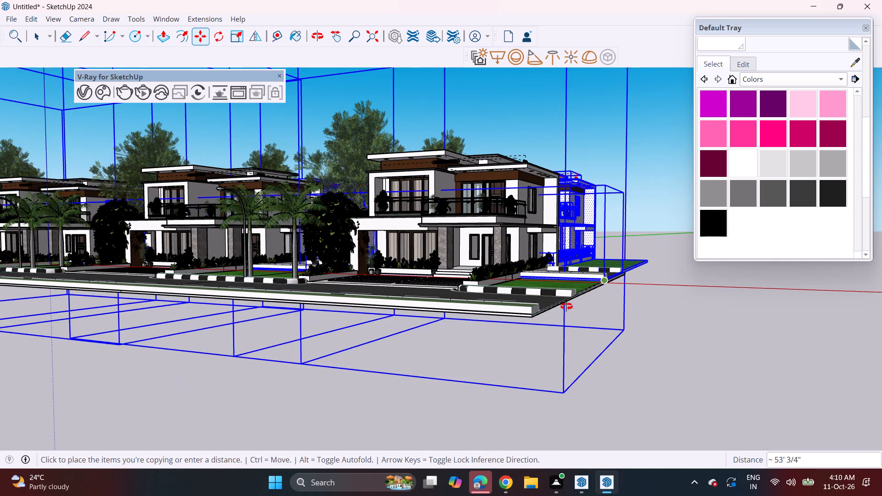
pyautogui.moveTo(566, 306); pyautogui.dragTo(325, 342, button='middle')
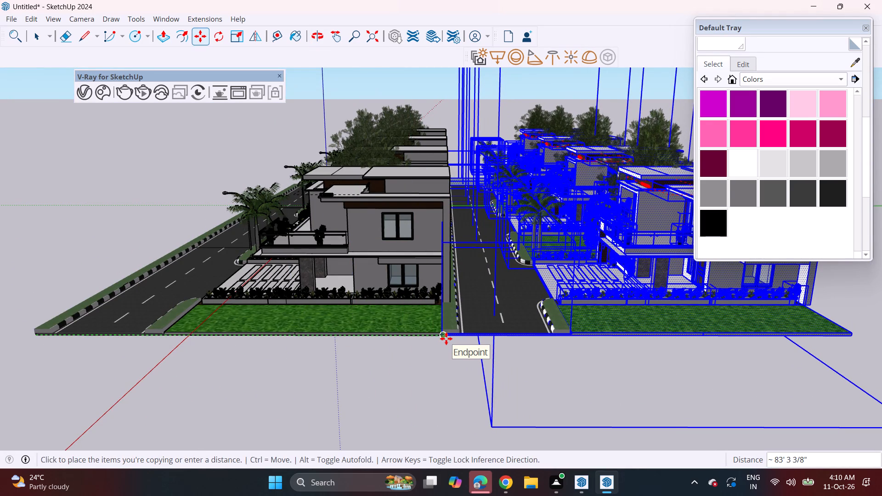
pyautogui.click(446, 338)
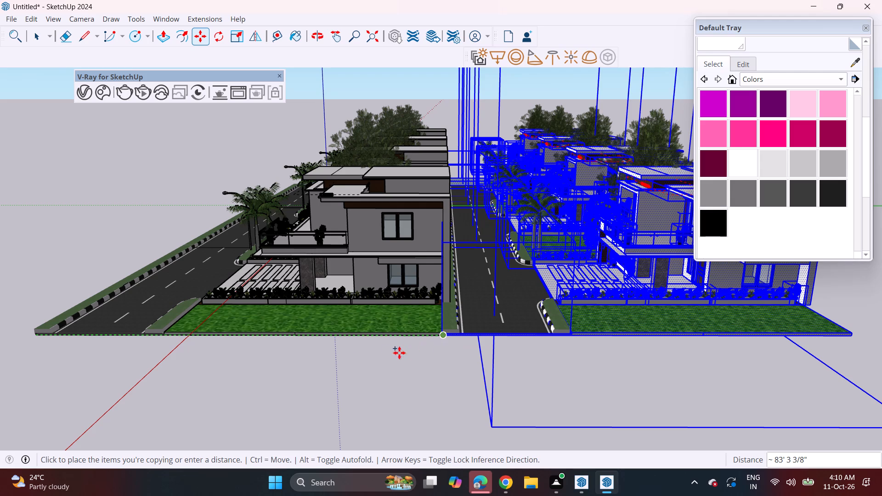
pyautogui.moveTo(344, 358); pyautogui.dragTo(442, 355, button='middle')
pyautogui.press('space')
pyautogui.press('space')
pyautogui.moveTo(340, 369); pyautogui.dragTo(424, 353, button='middle')
pyautogui.scroll(1, 352, 369)
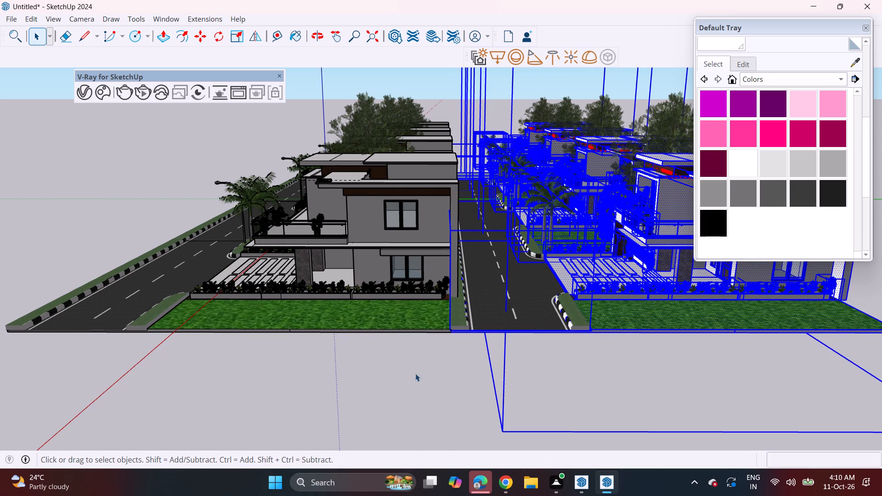
pyautogui.click(415, 373)
# Examine both rows of houses from the plot end and street side, ending close to one house's driveway.
pyautogui.moveTo(316, 300); pyautogui.dragTo(488, 298, button='middle')
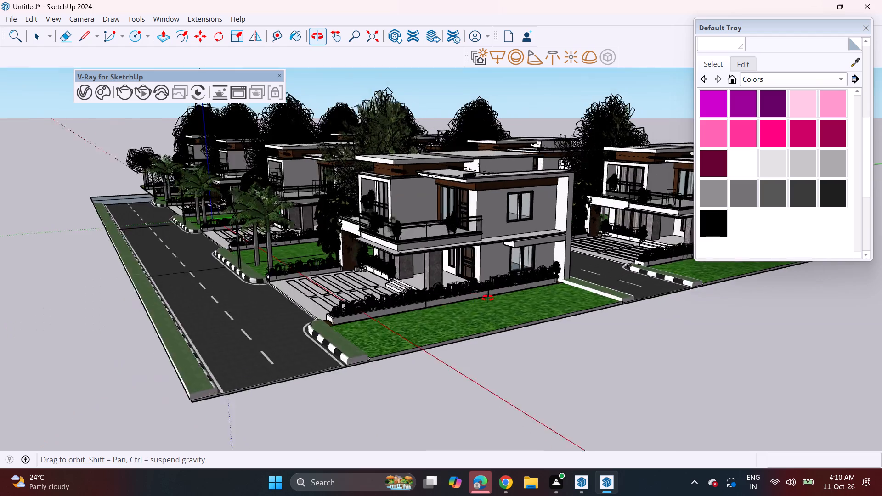
pyautogui.moveTo(488, 298); pyautogui.dragTo(659, 285, button='middle')
pyautogui.keyDown('shift'); pyautogui.moveTo(343, 275); pyautogui.dragTo(396, 290, button='middle'); pyautogui.keyUp('shift')
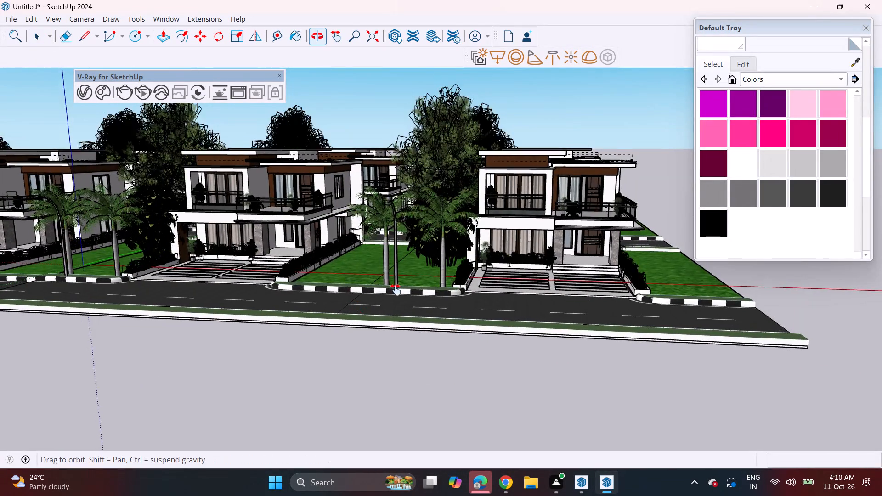
pyautogui.keyDown('shift'); pyautogui.moveTo(396, 290); pyautogui.dragTo(455, 330, button='middle'); pyautogui.keyUp('shift')
pyautogui.moveTo(424, 316); pyautogui.dragTo(406, 286, button='middle')
pyautogui.scroll(2, 345, 249)
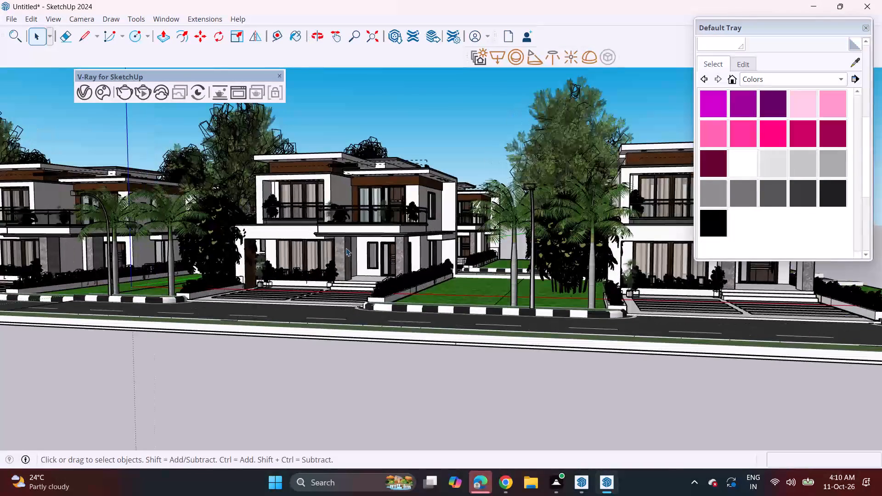
pyautogui.moveTo(394, 247); pyautogui.dragTo(359, 263, button='middle')
pyautogui.scroll(3, 346, 263)
pyautogui.moveTo(318, 291); pyautogui.dragTo(329, 270, button='middle')
pyautogui.keyDown('shift'); pyautogui.moveTo(317, 269); pyautogui.dragTo(378, 322, button='middle'); pyautogui.keyUp('shift')
pyautogui.moveTo(378, 327); pyautogui.dragTo(362, 321, button='middle')
pyautogui.scroll(1, 368, 303)
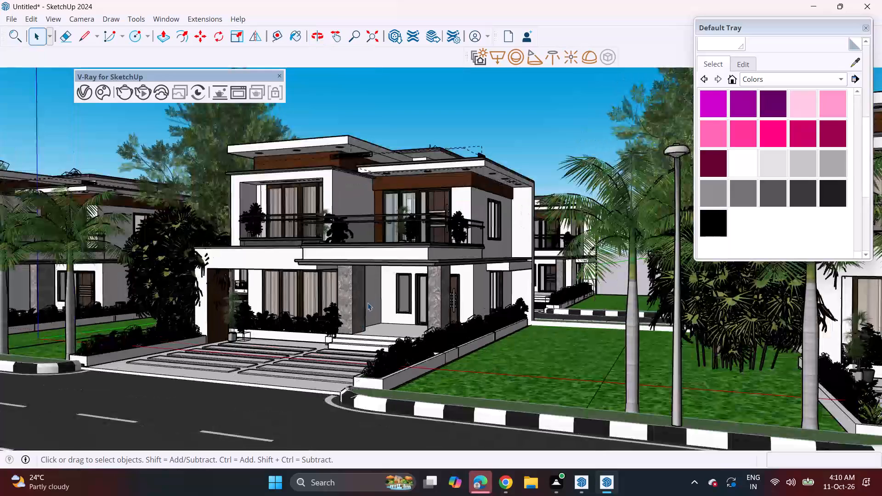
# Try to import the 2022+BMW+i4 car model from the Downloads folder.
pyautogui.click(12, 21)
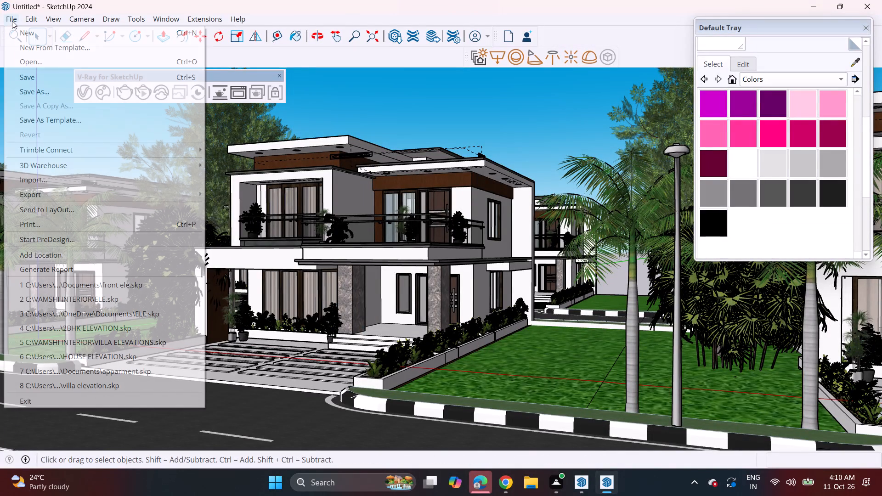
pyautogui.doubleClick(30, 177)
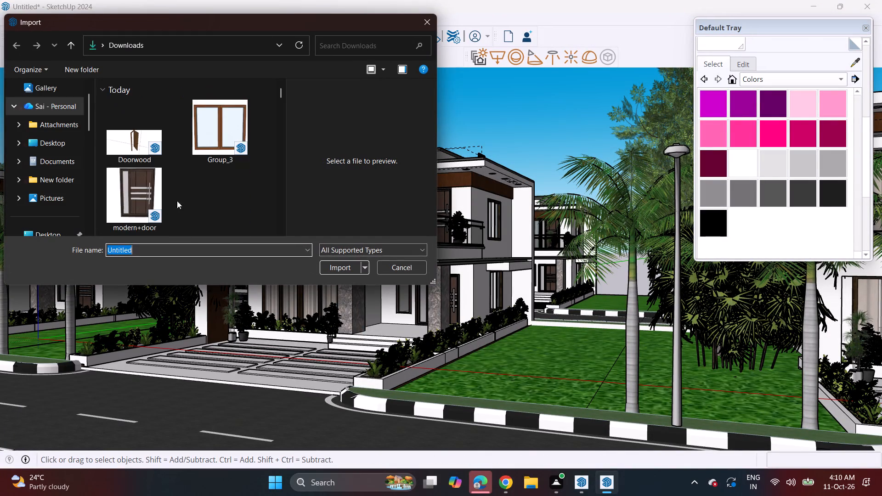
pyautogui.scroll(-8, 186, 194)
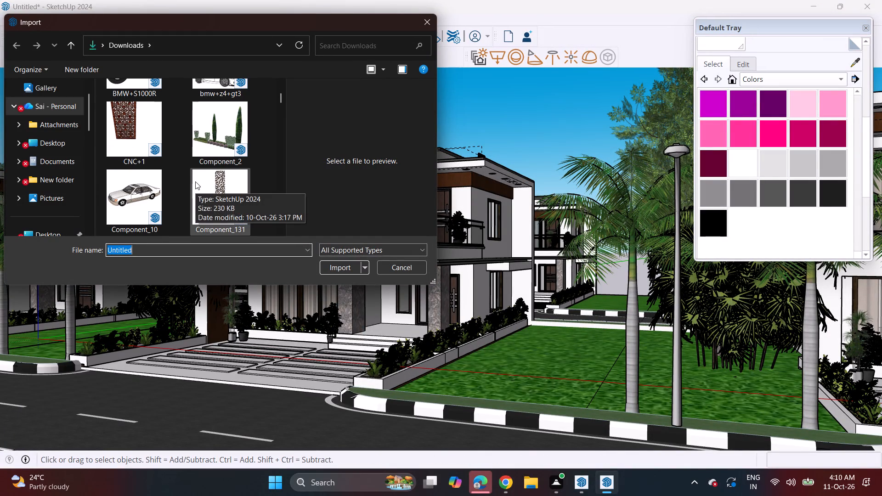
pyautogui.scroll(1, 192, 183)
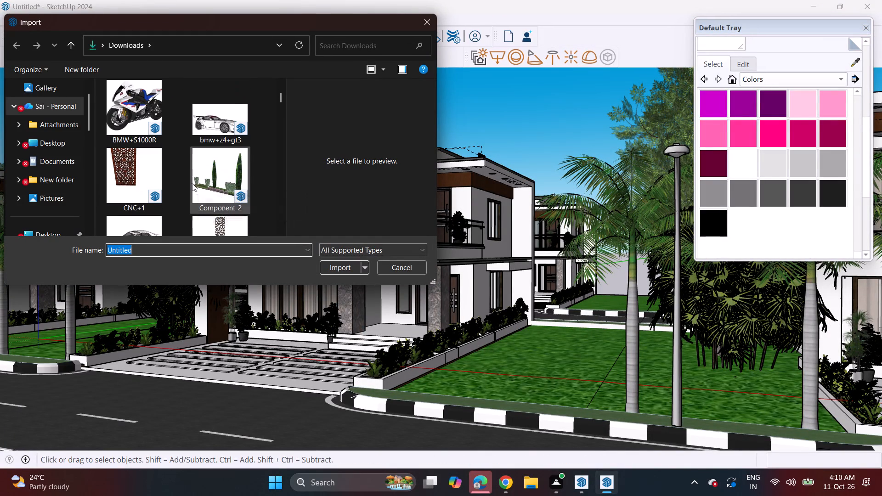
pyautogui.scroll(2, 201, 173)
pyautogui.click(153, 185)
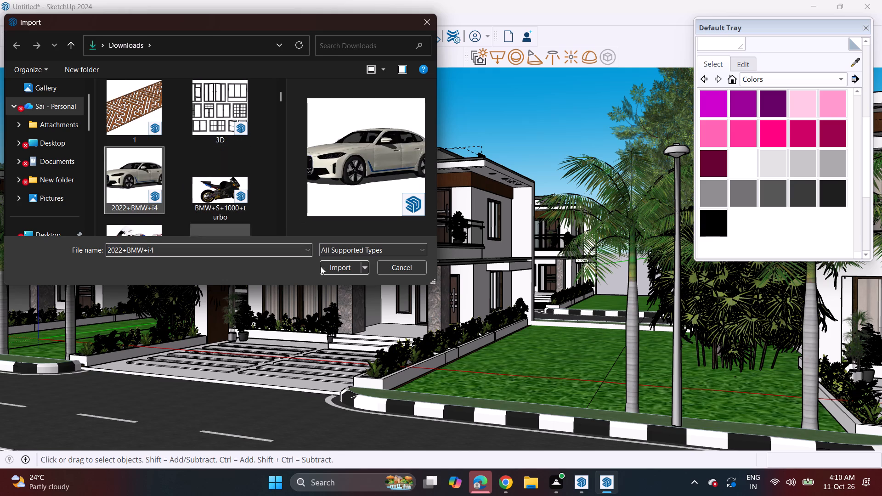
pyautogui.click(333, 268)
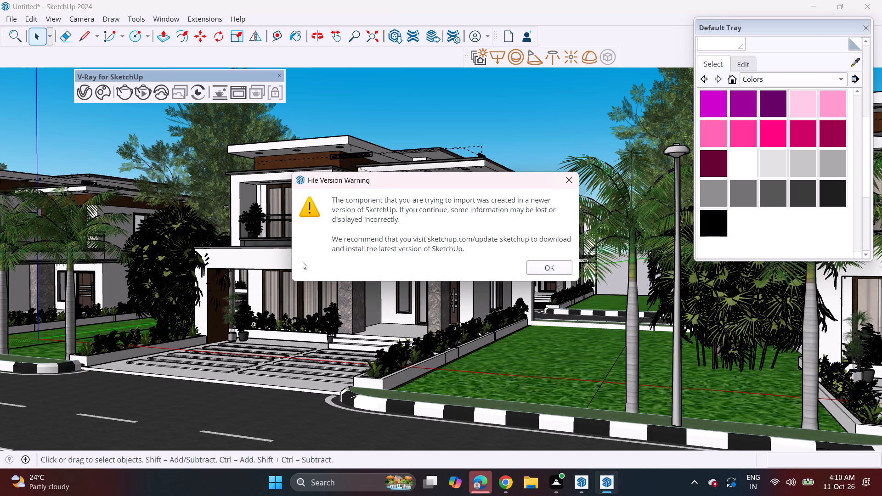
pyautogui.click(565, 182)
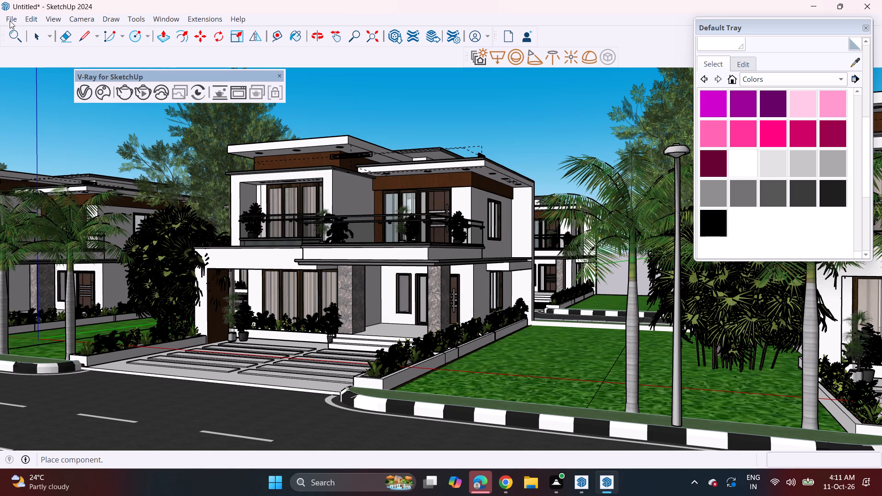
# Import the Без+названия car model from Downloads and place it so the car stands on the house's paved driveway.
pyautogui.click(10, 21)
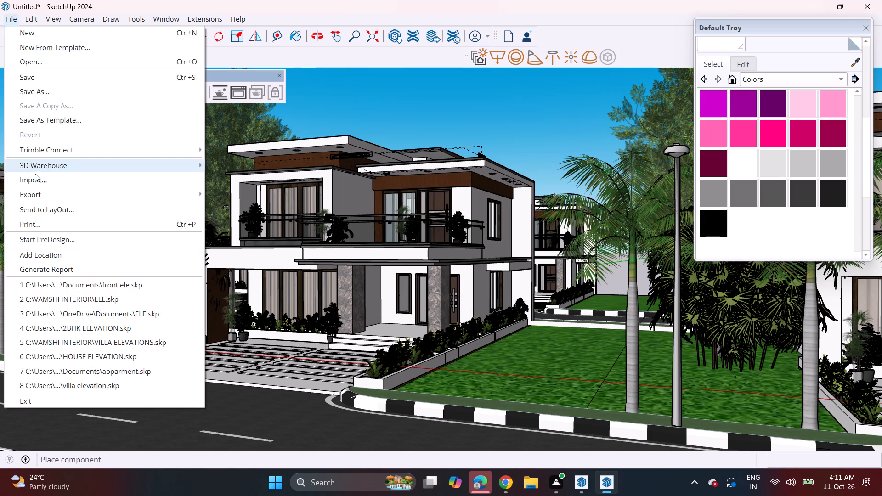
pyautogui.click(35, 180)
pyautogui.scroll(-4, 170, 145)
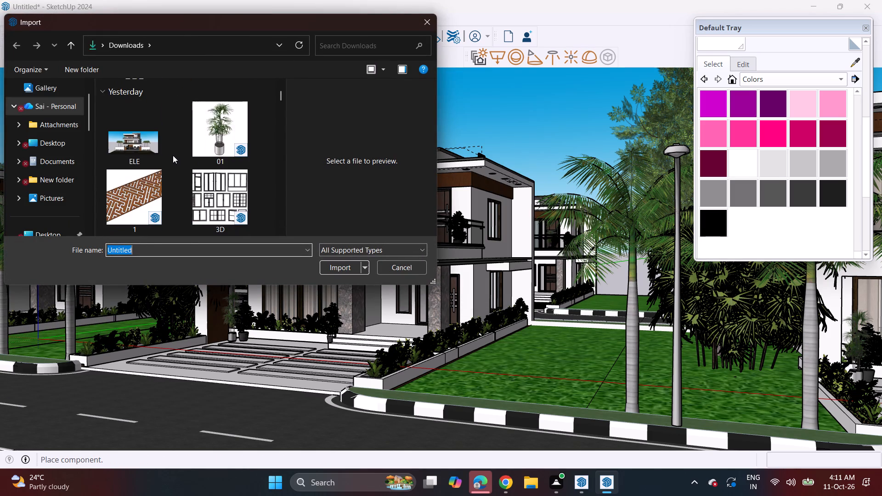
pyautogui.scroll(-7, 172, 159)
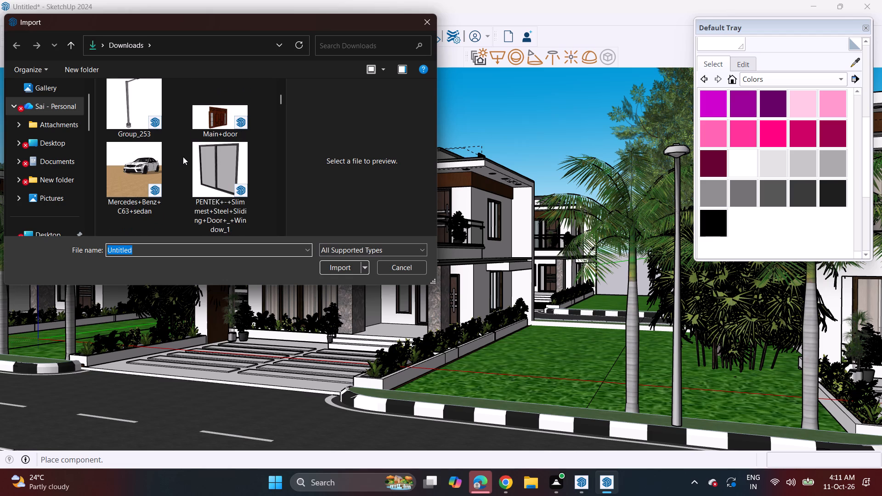
pyautogui.scroll(-5, 154, 172)
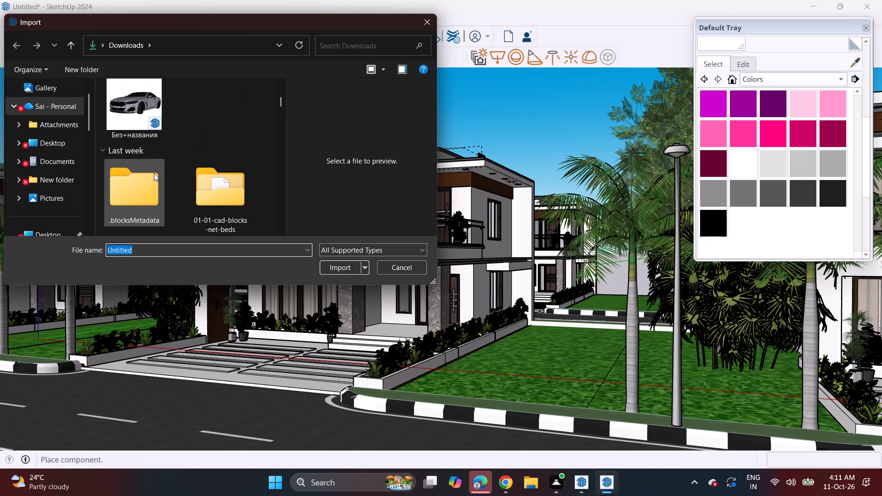
pyautogui.click(148, 83)
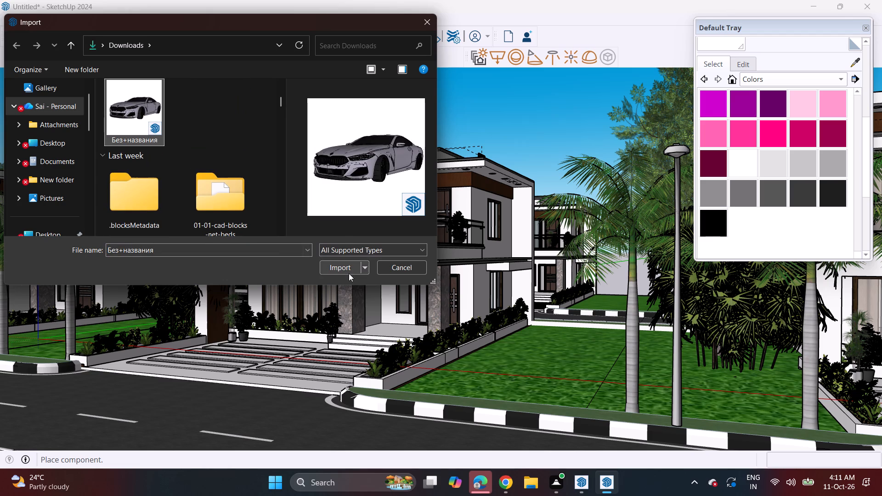
pyautogui.click(348, 272)
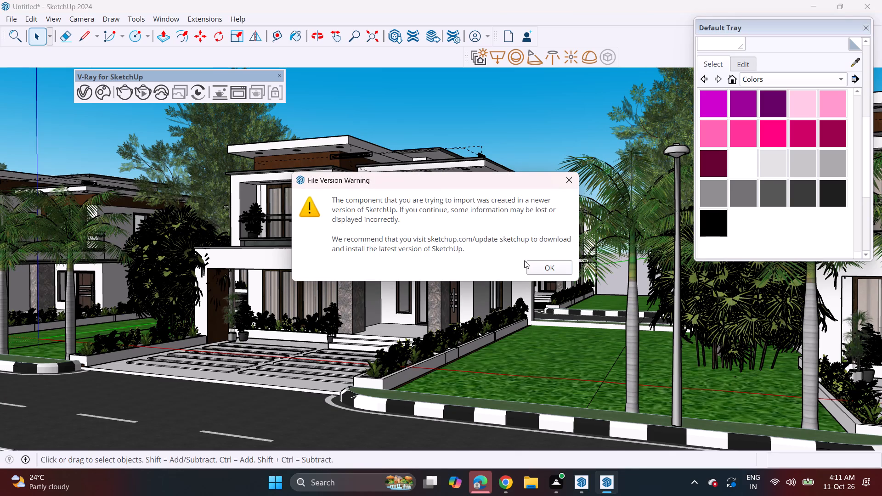
pyautogui.click(536, 272)
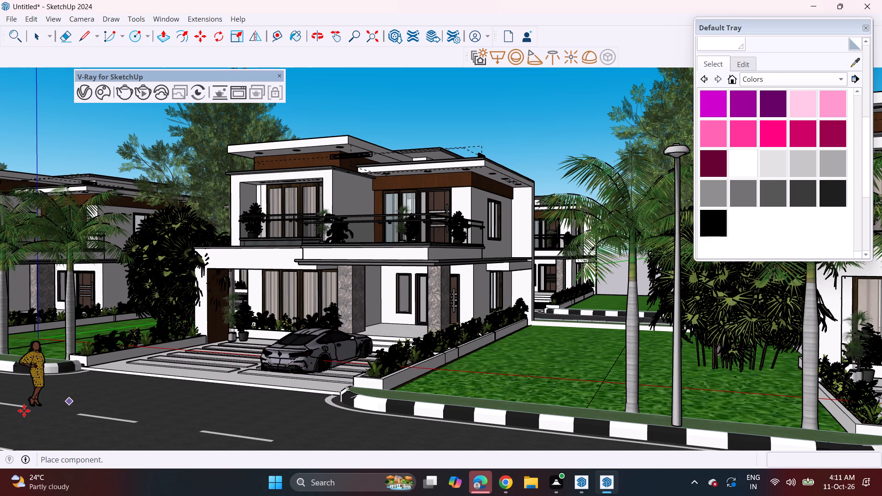
pyautogui.click(0, 405)
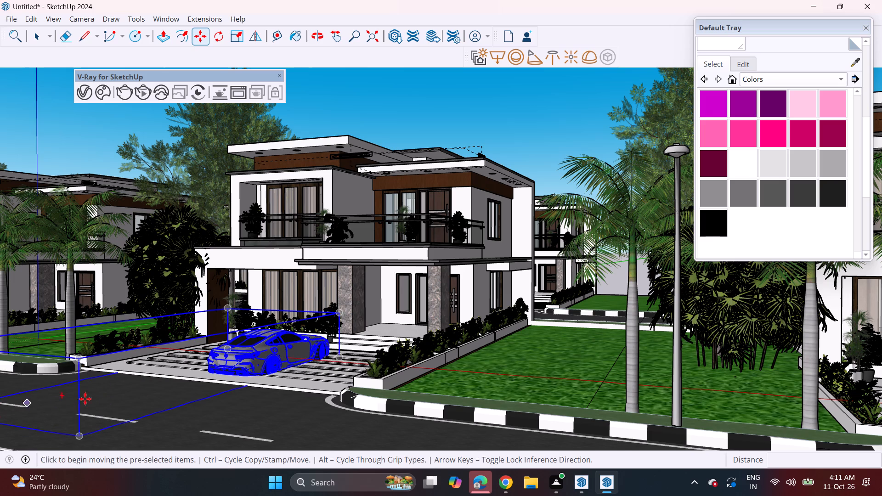
# Explode the imported car component and delete the standing woman figure that came with it on the road.
pyautogui.scroll(-3, 206, 357)
pyautogui.rightClick(128, 380)
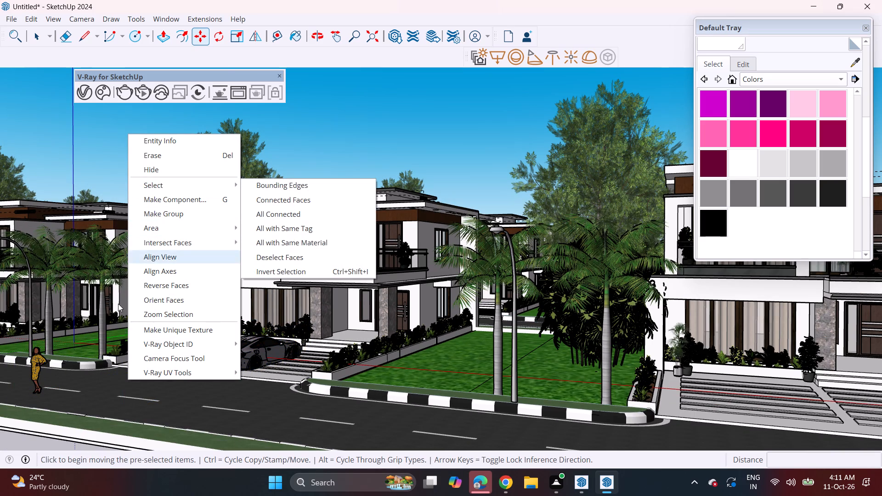
pyautogui.click(39, 367)
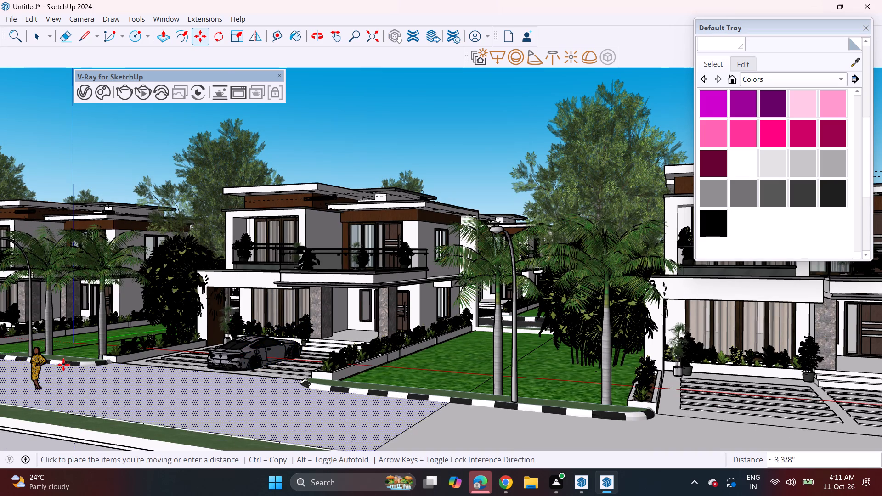
pyautogui.press('Escape')
pyautogui.press('space')
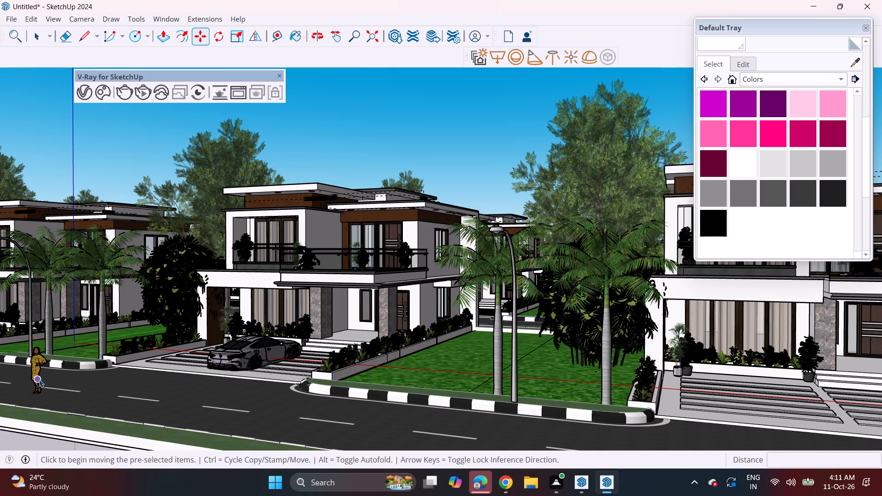
pyautogui.click(40, 372)
pyautogui.rightClick(40, 372)
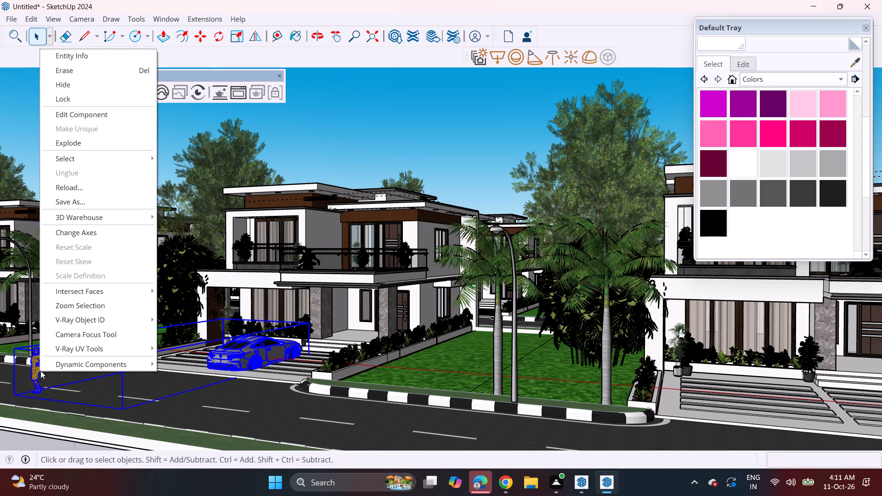
pyautogui.click(123, 147)
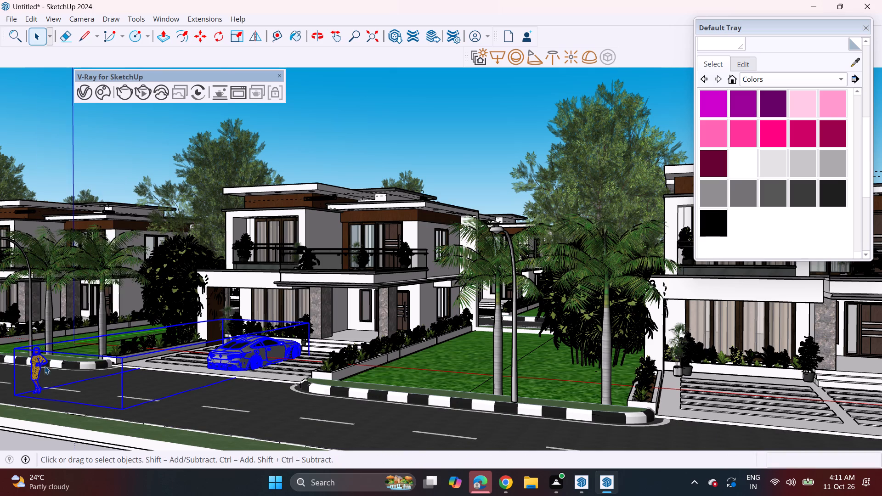
pyautogui.click(36, 372)
pyautogui.press('Delete')
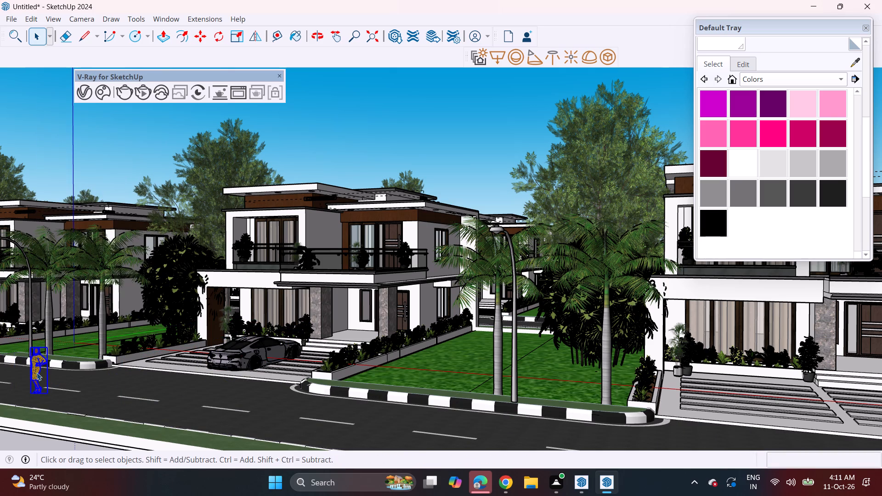
# Rotate the dark grey car on the driveway by 180° so its front faces the road.
pyautogui.click(243, 351)
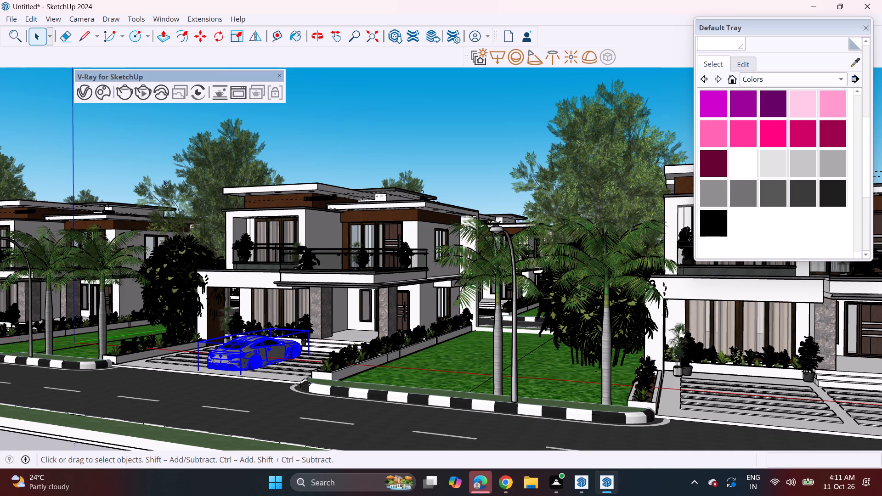
pyautogui.click(223, 39)
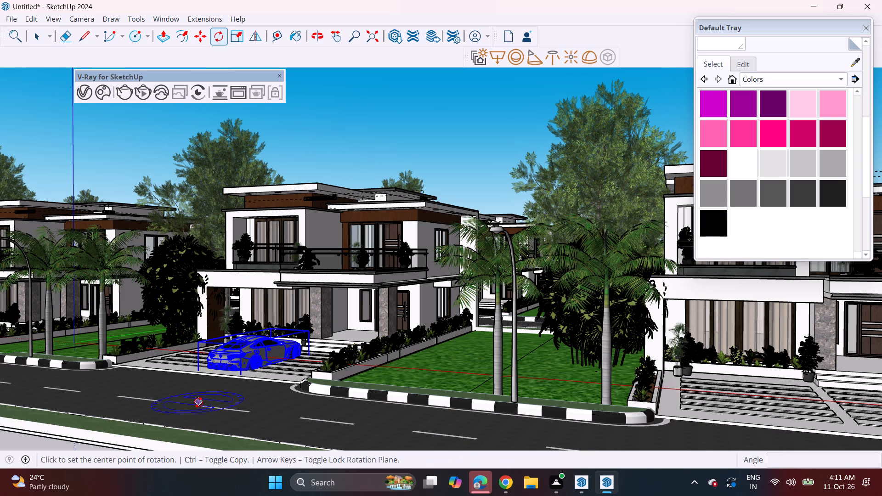
pyautogui.click(198, 405)
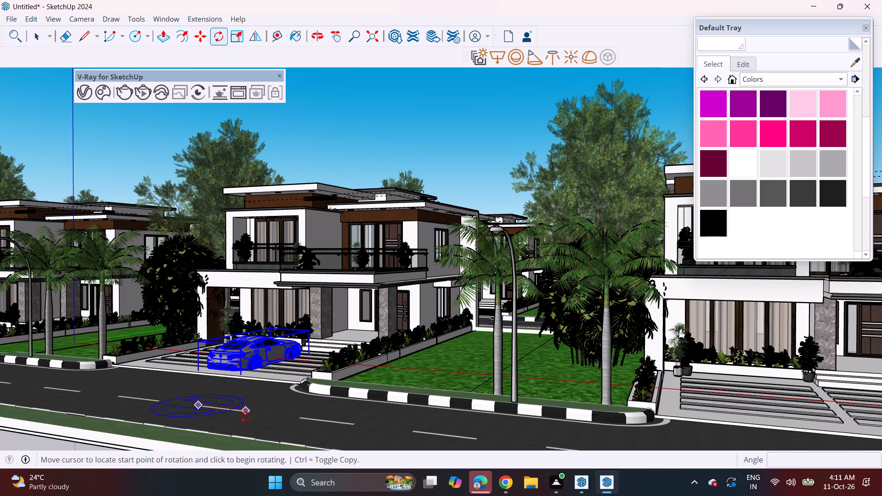
pyautogui.click(245, 417)
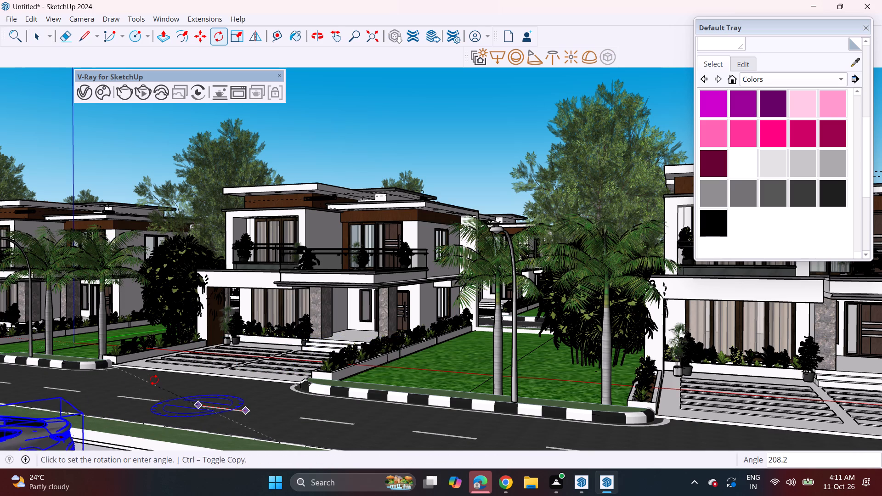
pyautogui.click(130, 397)
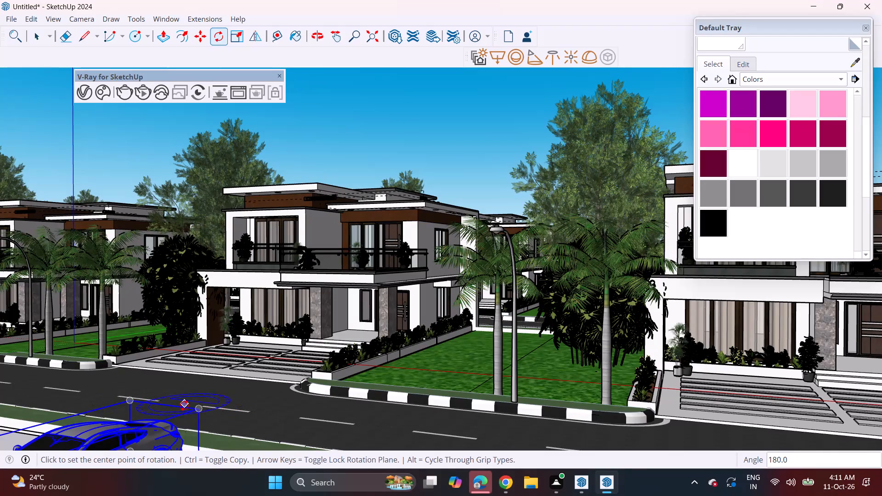
# Move the rotated dark grey car back onto the house's paved driveway, beside the planter on the side away from the entrance steps.
pyautogui.press('m')
pyautogui.click(173, 440)
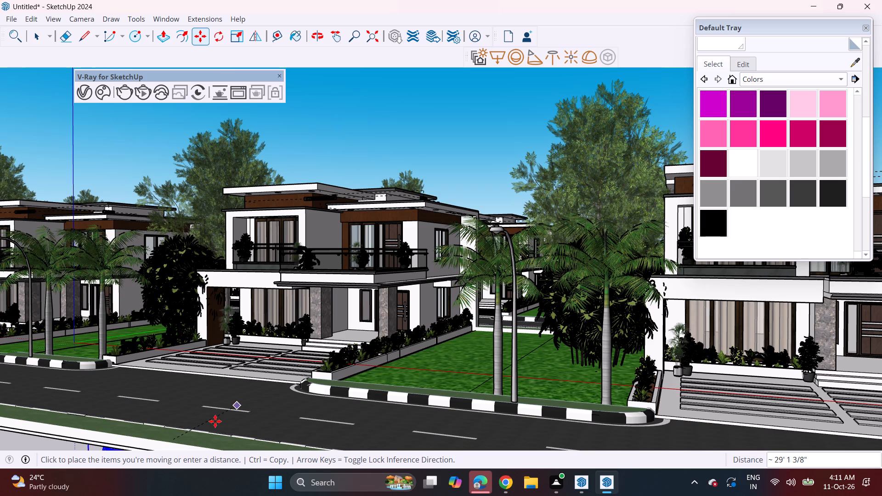
pyautogui.click(196, 418)
pyautogui.click(218, 446)
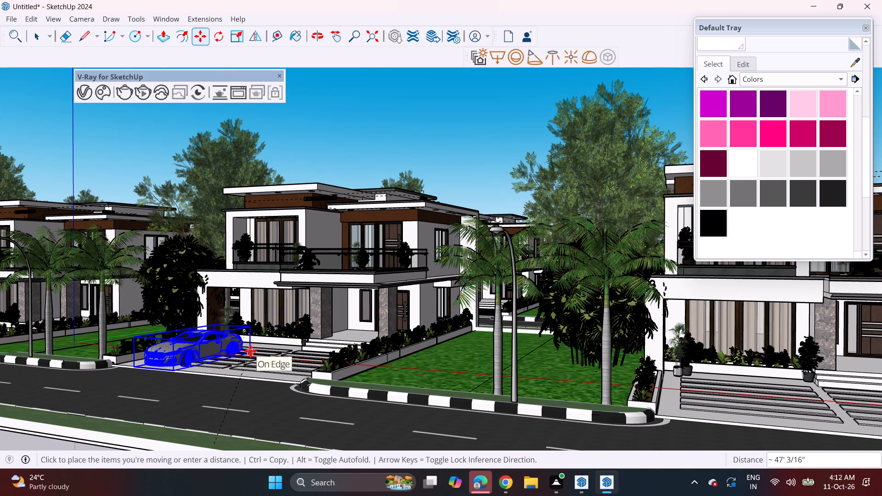
pyautogui.click(250, 351)
pyautogui.moveTo(186, 368); pyautogui.dragTo(262, 383, button='middle')
pyautogui.scroll(2, 243, 418)
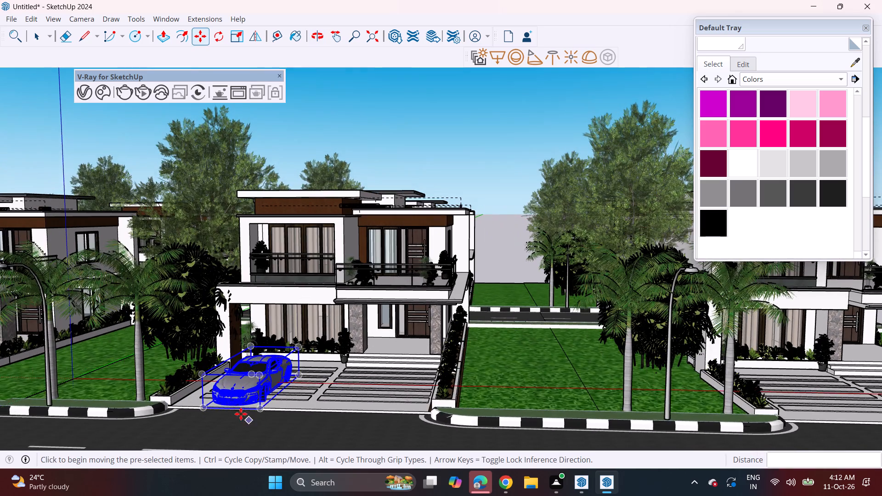
pyautogui.scroll(9, 241, 414)
pyautogui.click(277, 412)
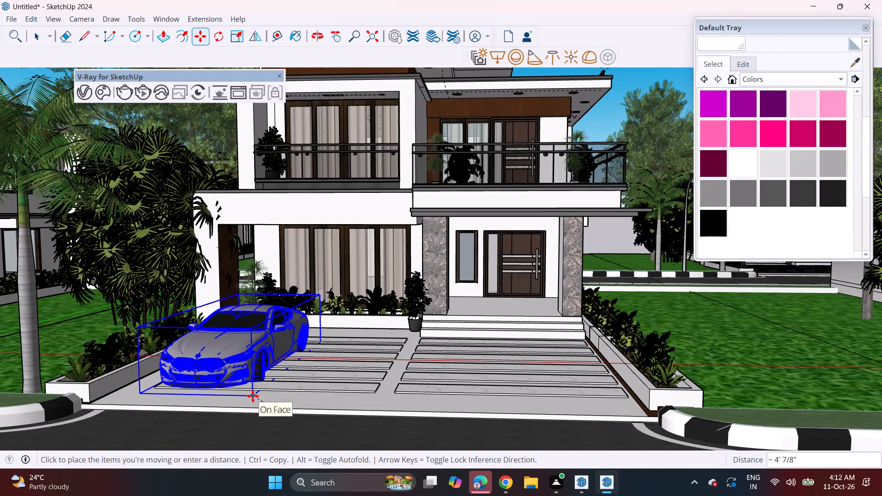
pyautogui.click(253, 396)
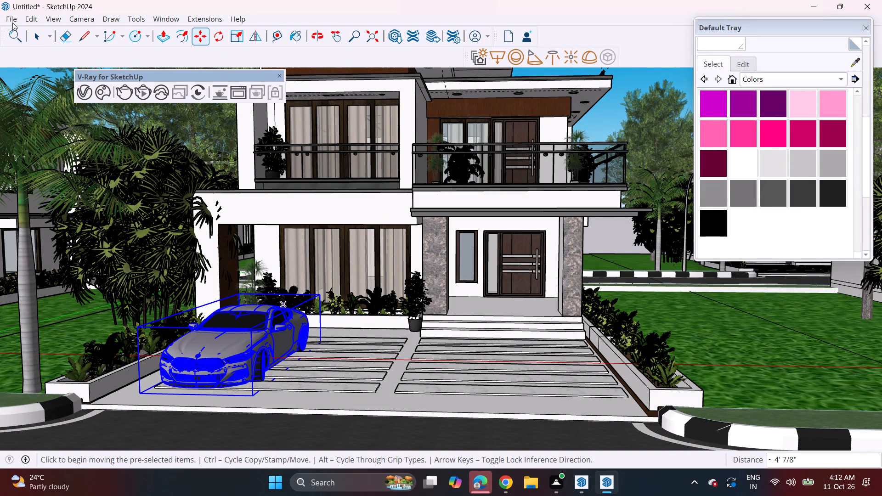
# Import the 002+Bmw+M4+++mat3.4+2017 car model from Downloads and place it on the driveway beside the dark grey car.
pyautogui.click(11, 17)
pyautogui.click(41, 181)
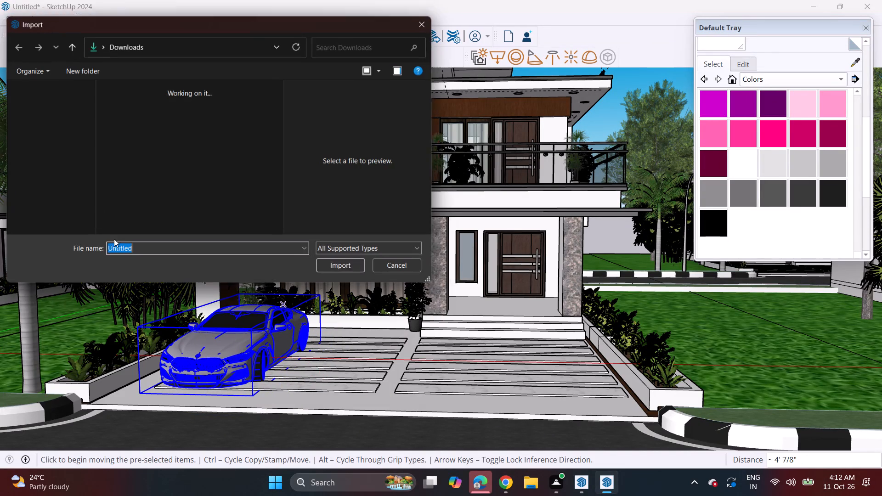
pyautogui.scroll(-4, 175, 158)
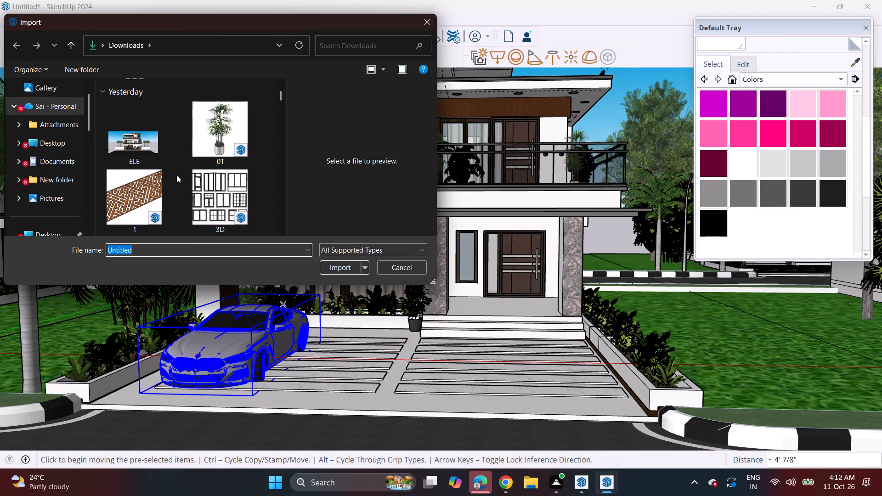
pyautogui.scroll(-2, 176, 175)
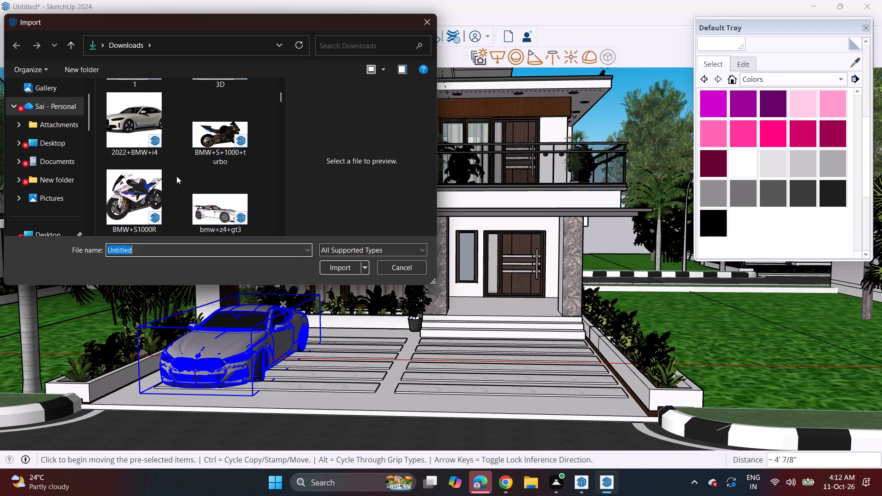
pyautogui.scroll(-6, 176, 178)
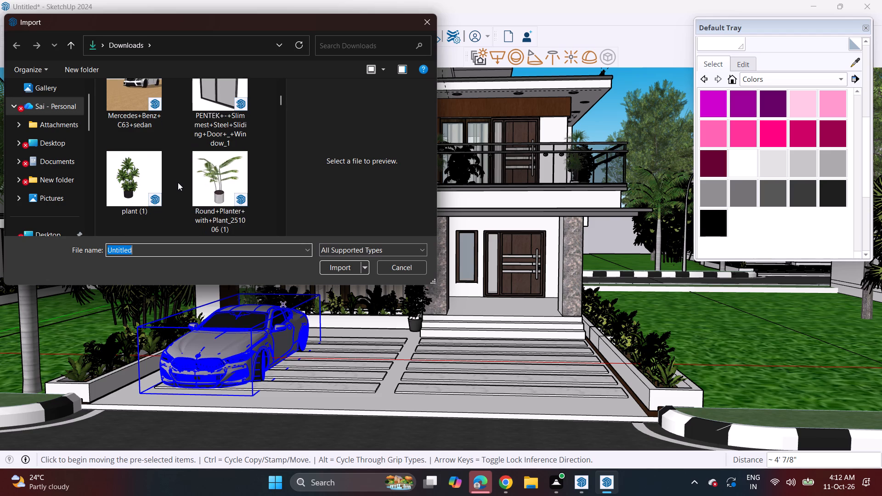
pyautogui.scroll(-5, 178, 182)
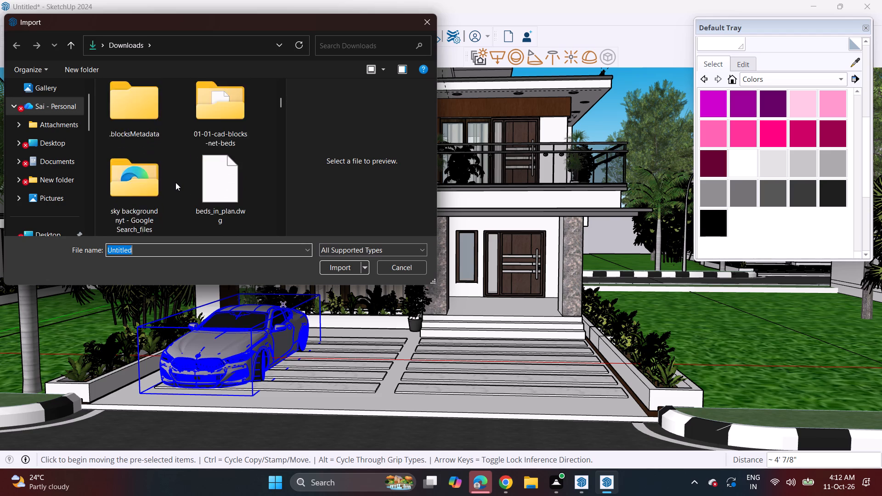
pyautogui.scroll(-9, 175, 182)
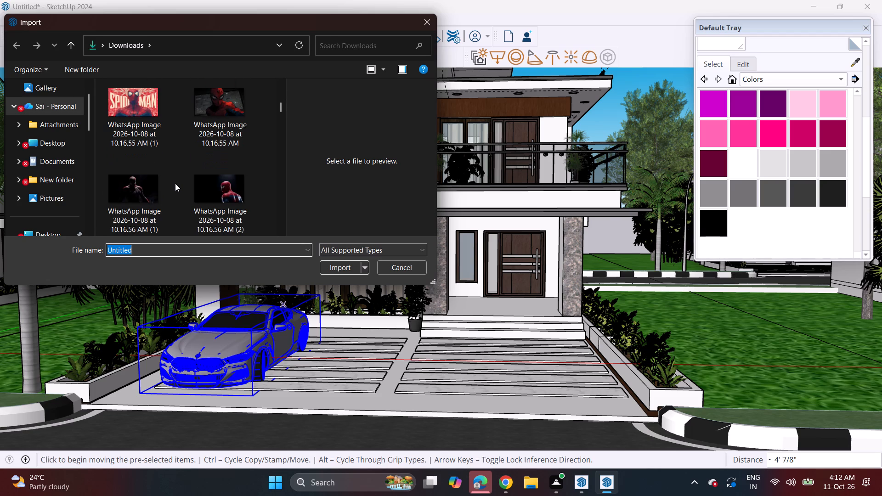
pyautogui.scroll(-7, 175, 183)
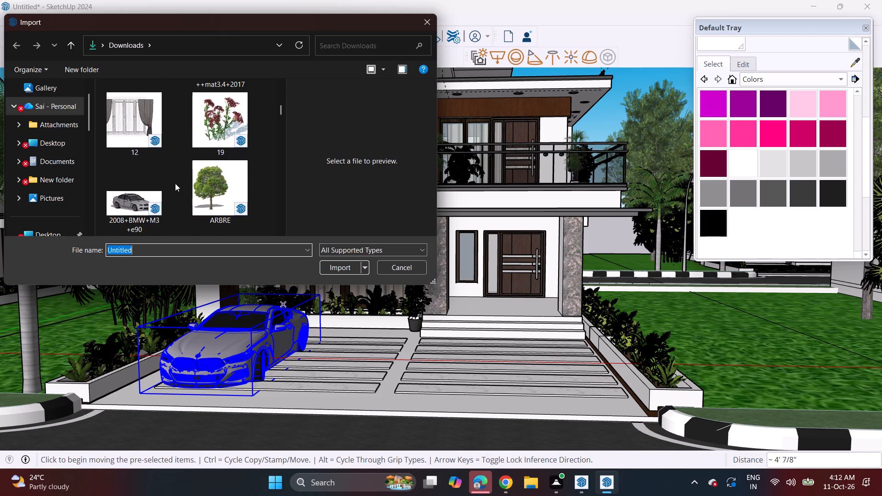
pyautogui.scroll(-12, 175, 183)
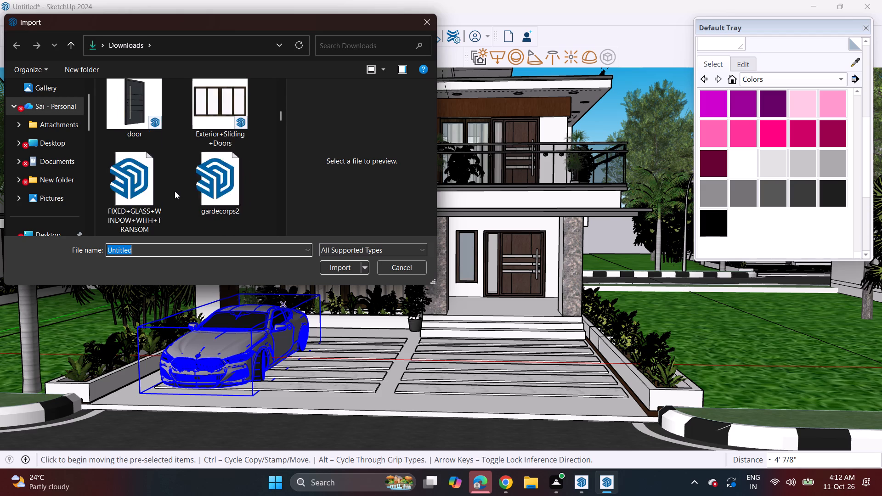
pyautogui.scroll(-5, 175, 191)
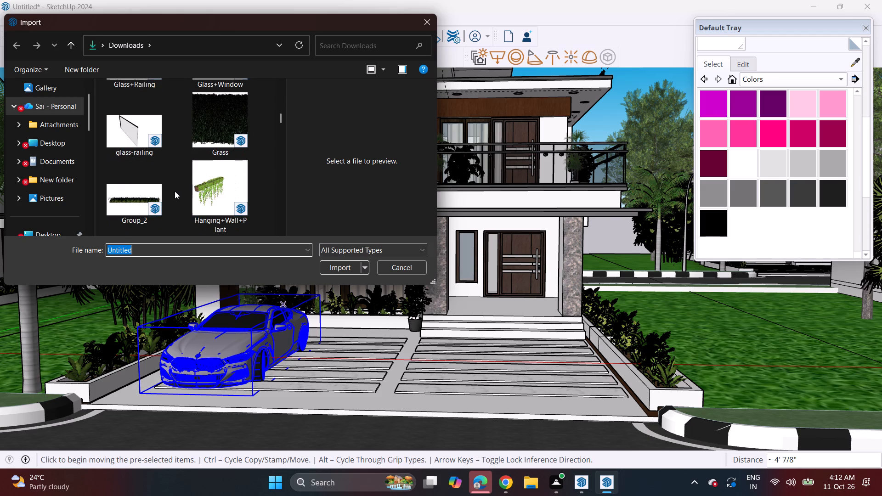
pyautogui.scroll(-2, 175, 191)
pyautogui.scroll(2, 175, 191)
pyautogui.scroll(-3, 175, 191)
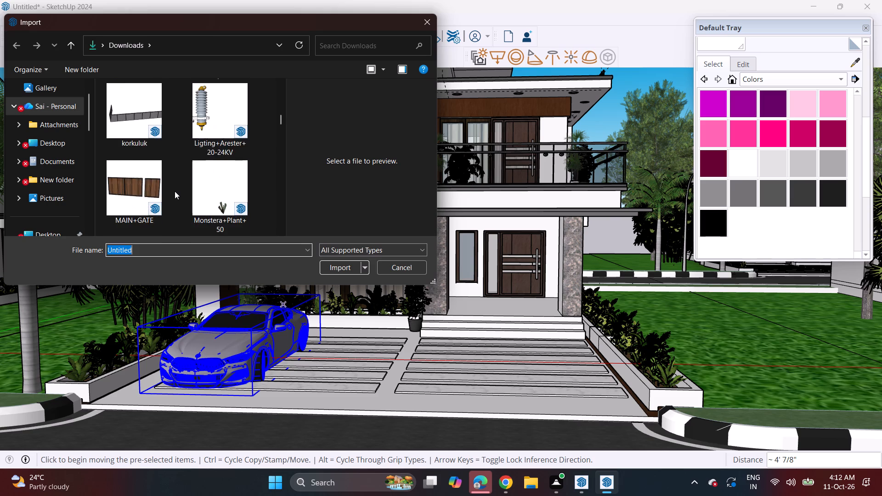
pyautogui.scroll(-8, 175, 191)
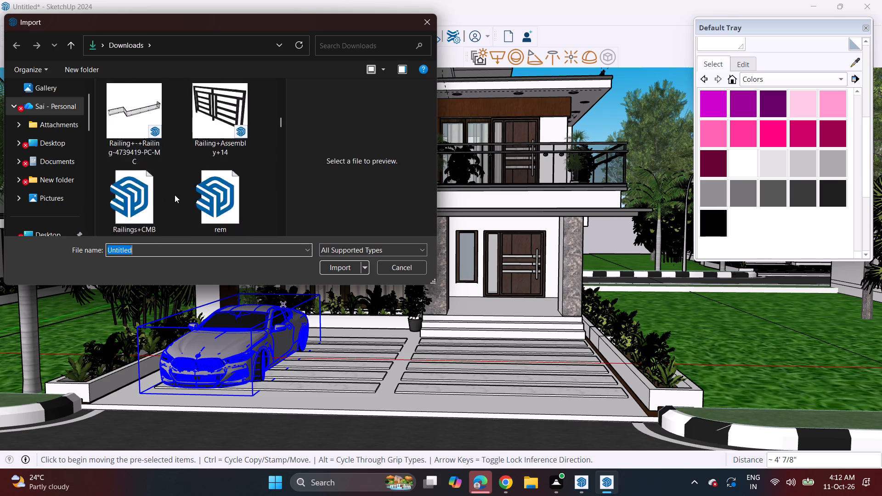
pyautogui.scroll(-6, 175, 195)
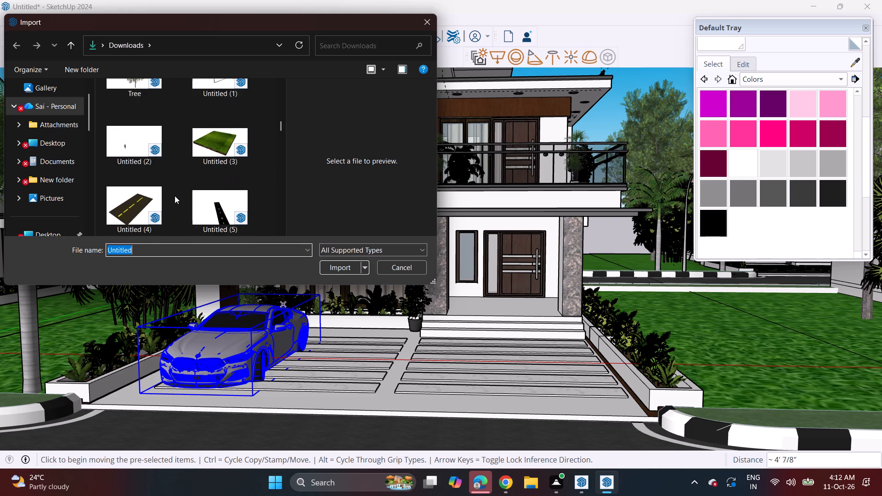
pyautogui.scroll(-7, 175, 196)
pyautogui.scroll(9, 175, 196)
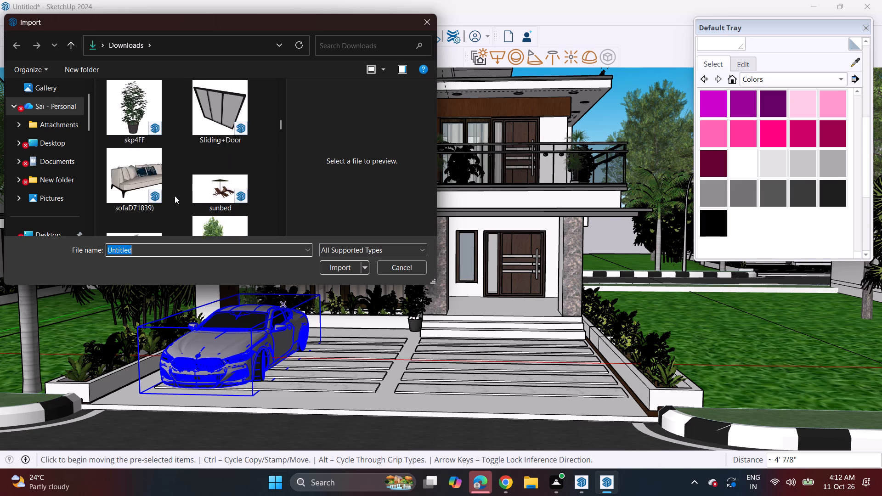
pyautogui.scroll(18, 175, 196)
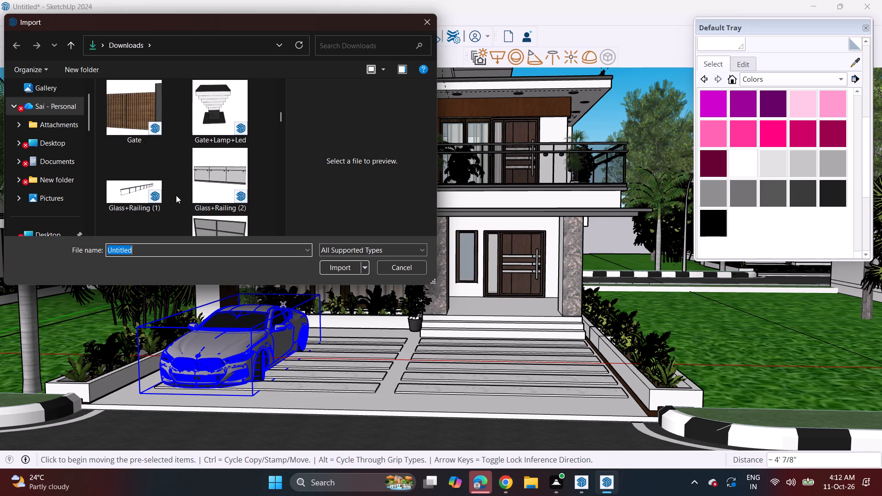
pyautogui.scroll(16, 176, 195)
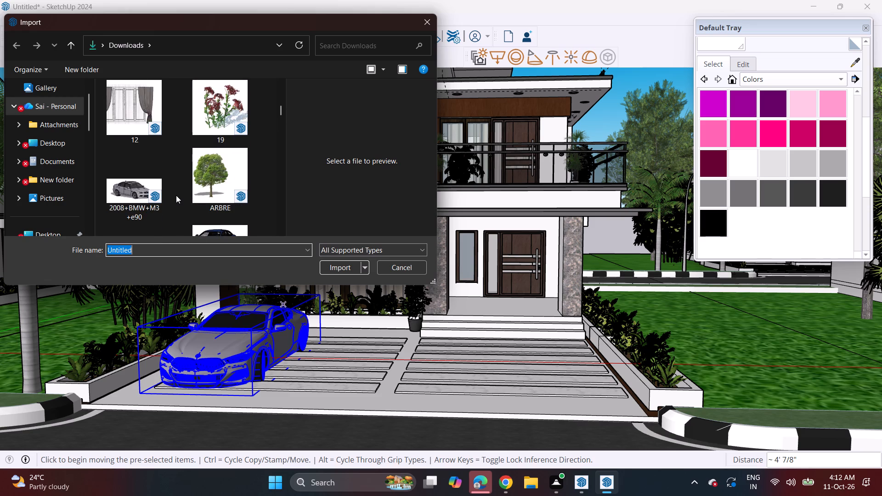
pyautogui.click(197, 198)
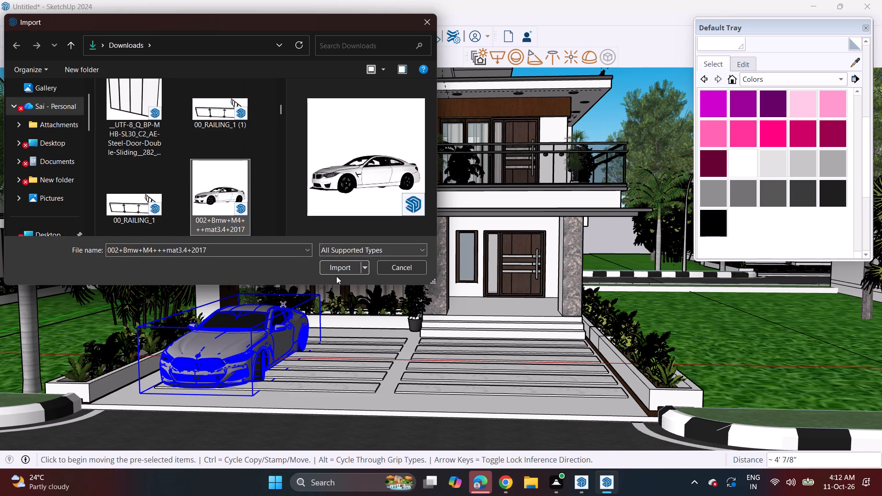
pyautogui.click(337, 267)
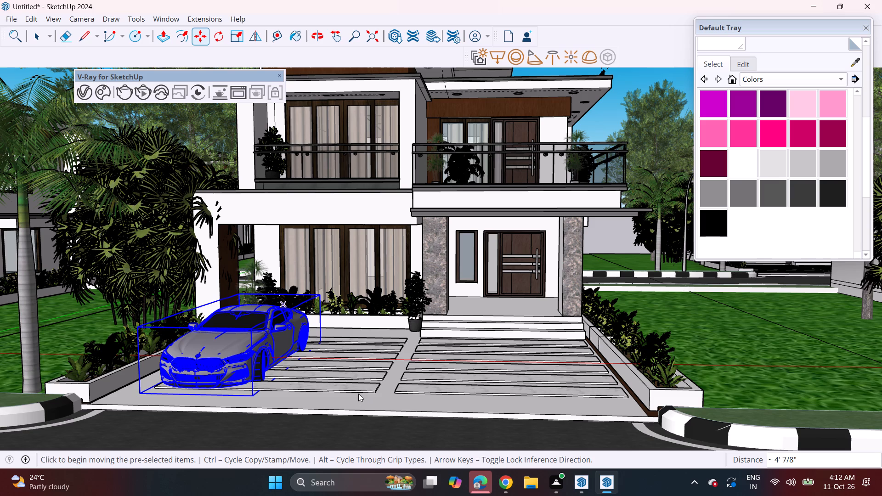
pyautogui.click(533, 262)
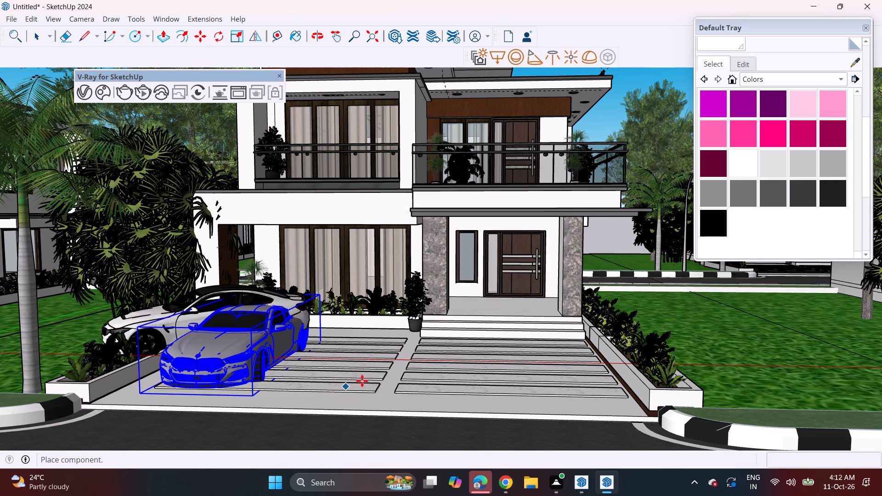
pyautogui.click(619, 434)
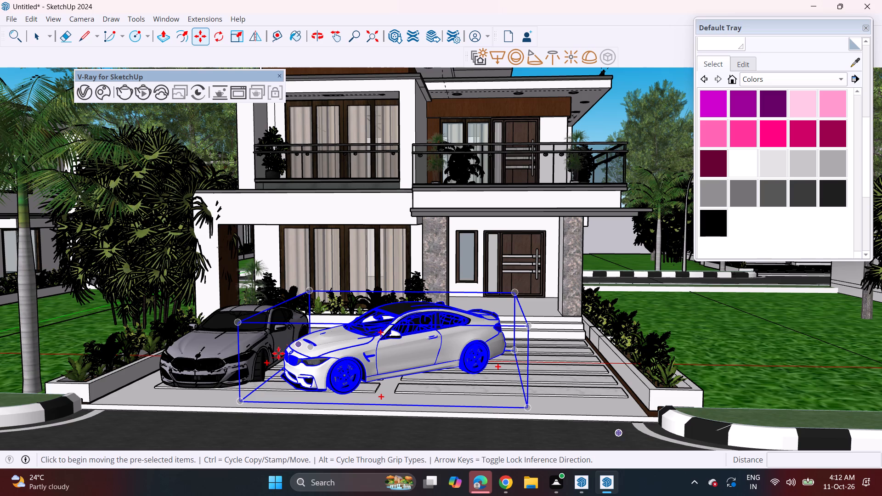
# Rotate the white BMW M4 on the driveway by 60° so its front faces the road.
pyautogui.click(218, 40)
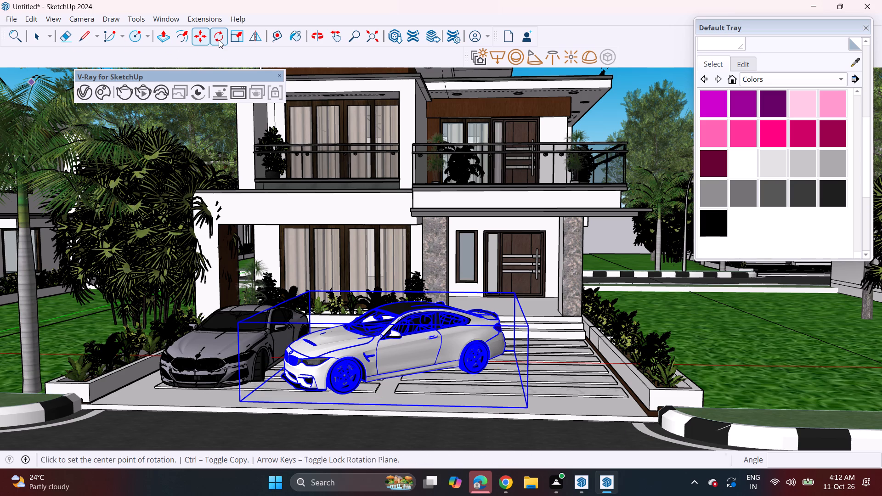
pyautogui.click(366, 421)
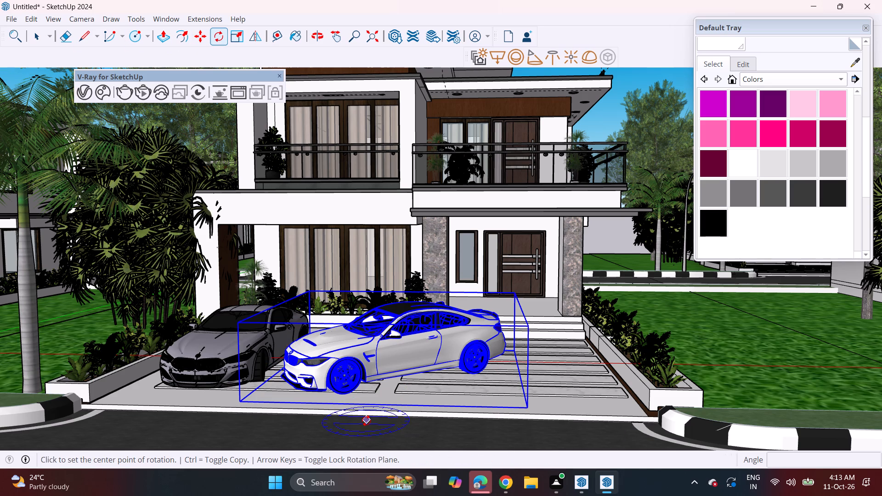
pyautogui.click(404, 423)
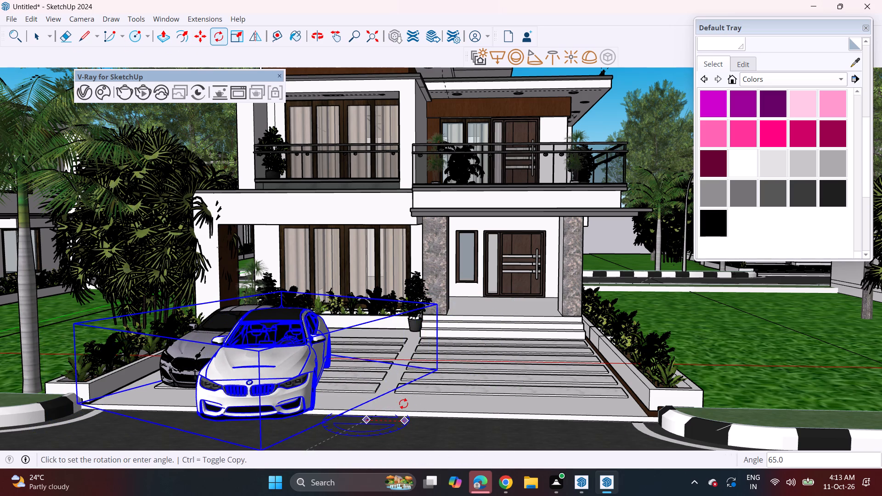
pyautogui.click(403, 404)
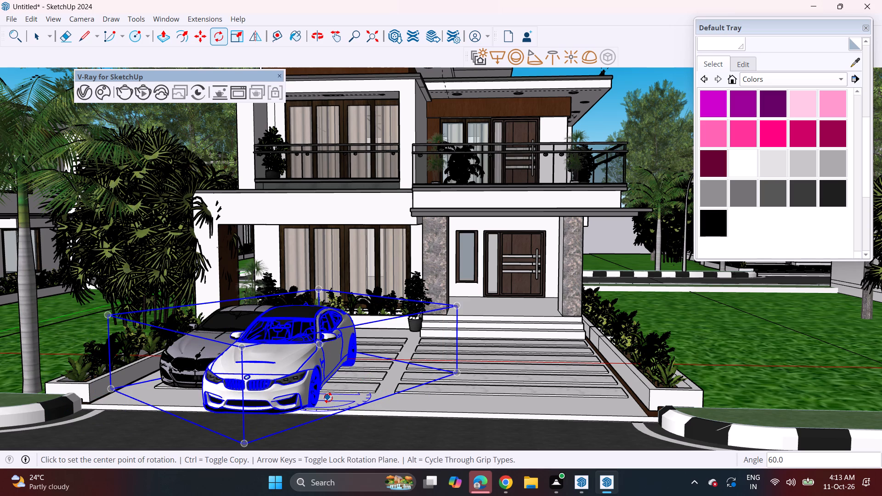
pyautogui.click(375, 433)
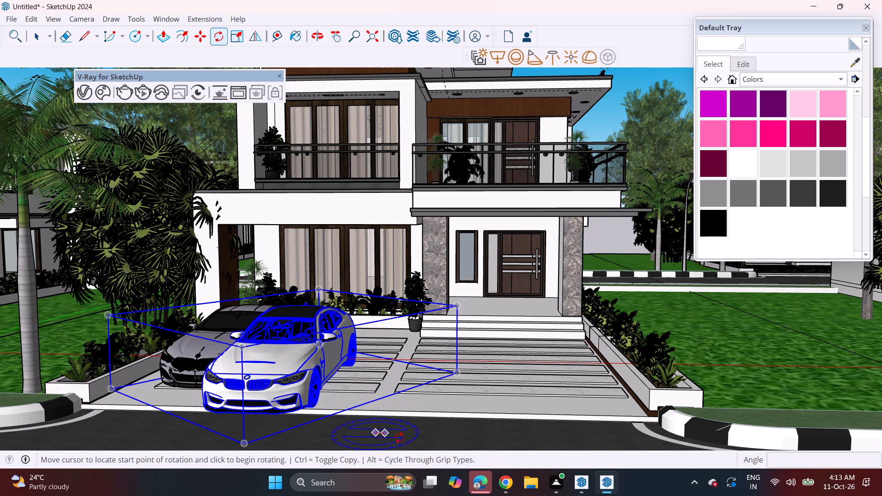
pyautogui.click(407, 438)
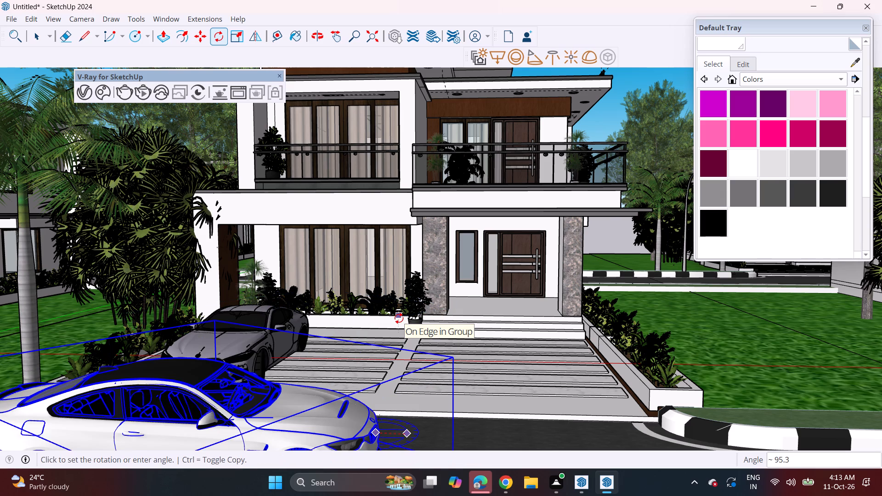
pyautogui.click(508, 438)
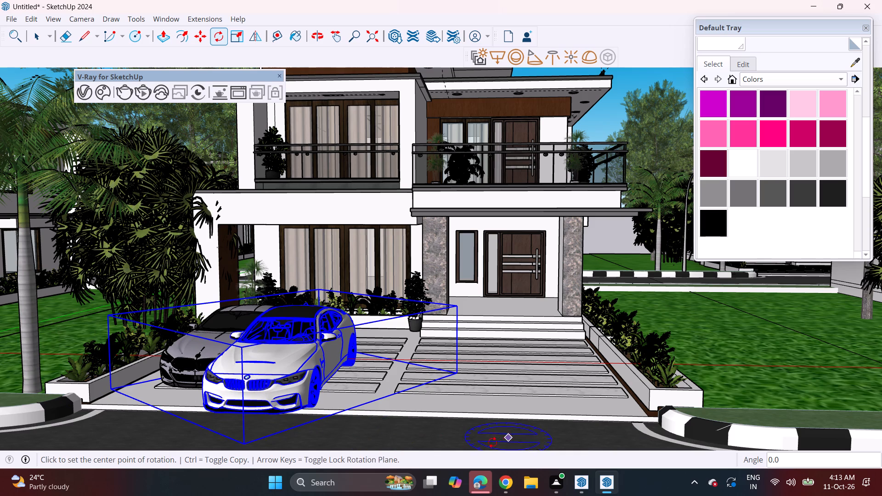
# Move the white car about 4' 5" so it stands on the paving alongside the dark grey car.
pyautogui.click(202, 36)
pyautogui.click(243, 400)
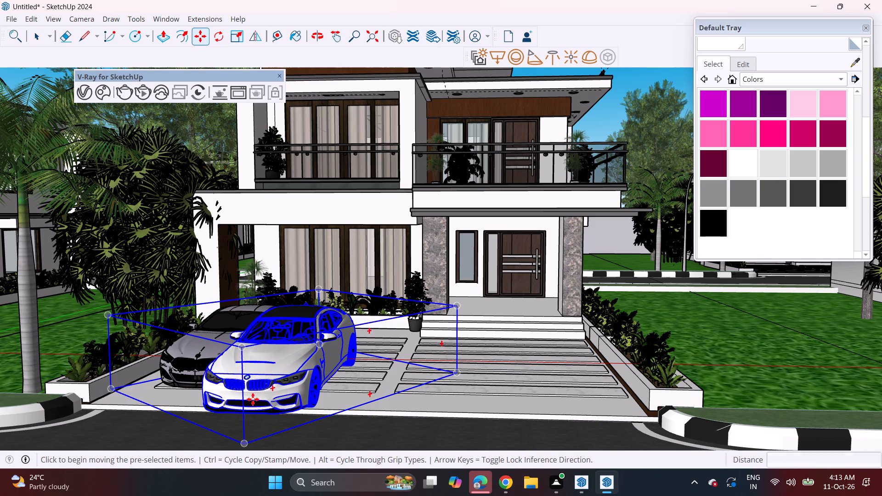
pyautogui.click(326, 377)
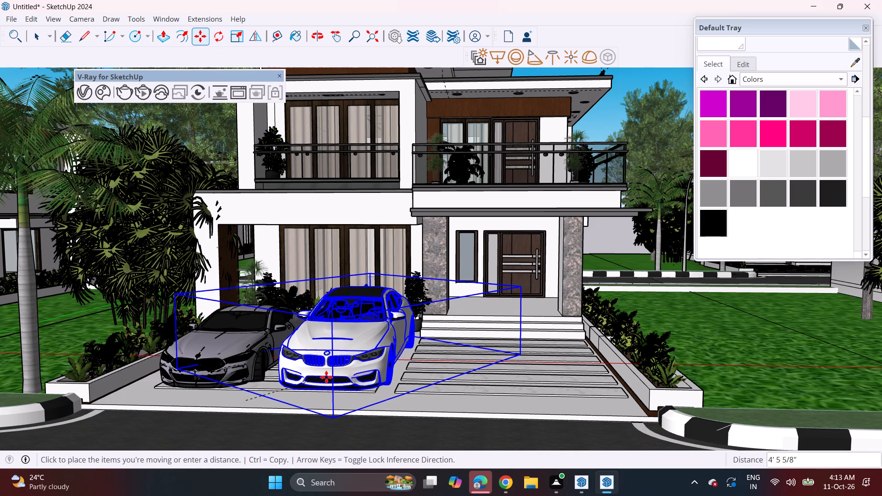
# Lower the white car onto the driveway paving so its wheels rest on the slabs, and clear the selection.
pyautogui.moveTo(344, 401); pyautogui.dragTo(317, 375, button='middle')
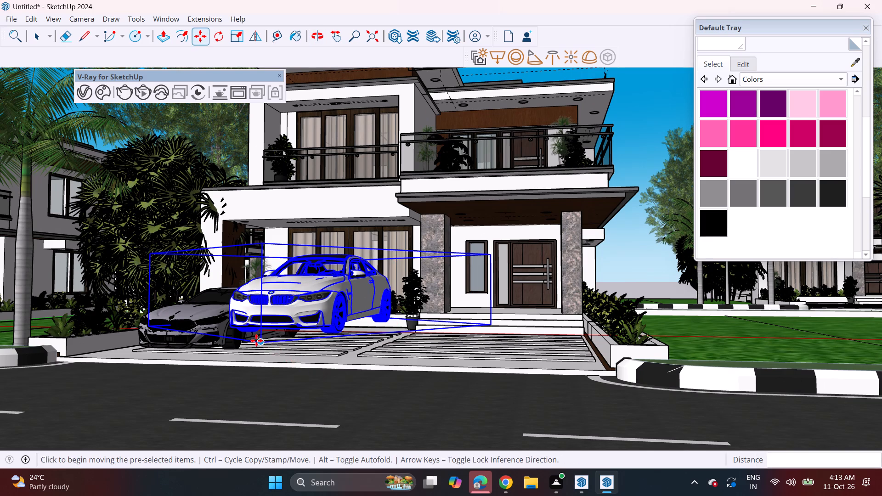
pyautogui.click(262, 346)
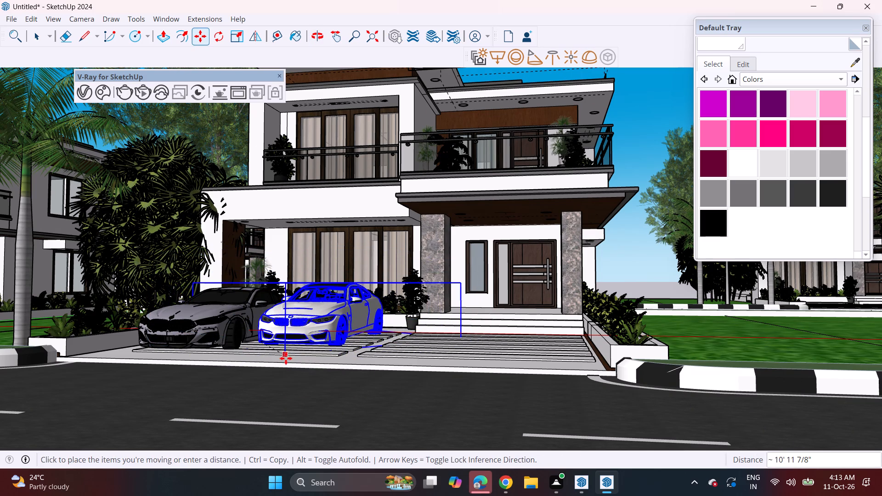
pyautogui.click(282, 369)
pyautogui.scroll(4, 332, 352)
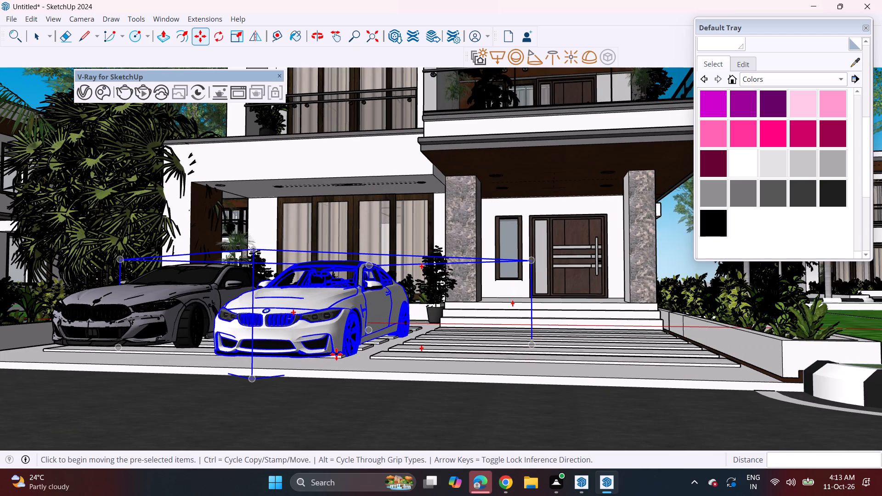
pyautogui.scroll(4, 336, 354)
pyautogui.click(336, 345)
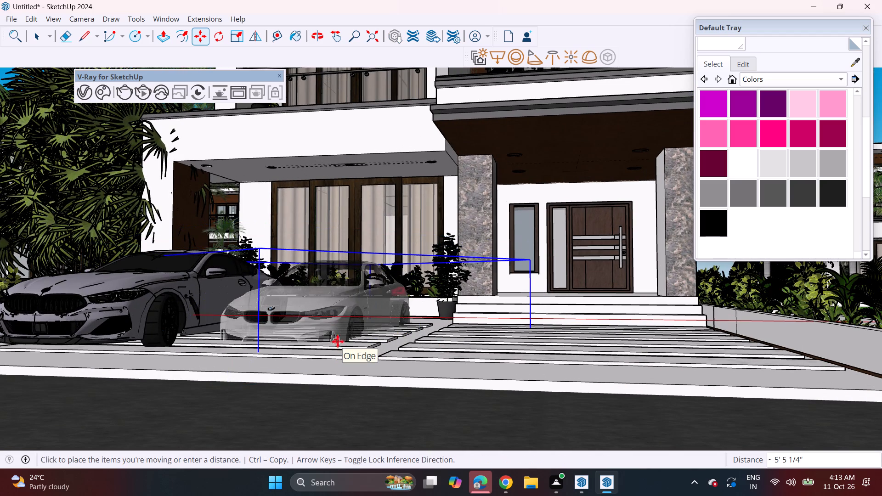
pyautogui.press('Escape')
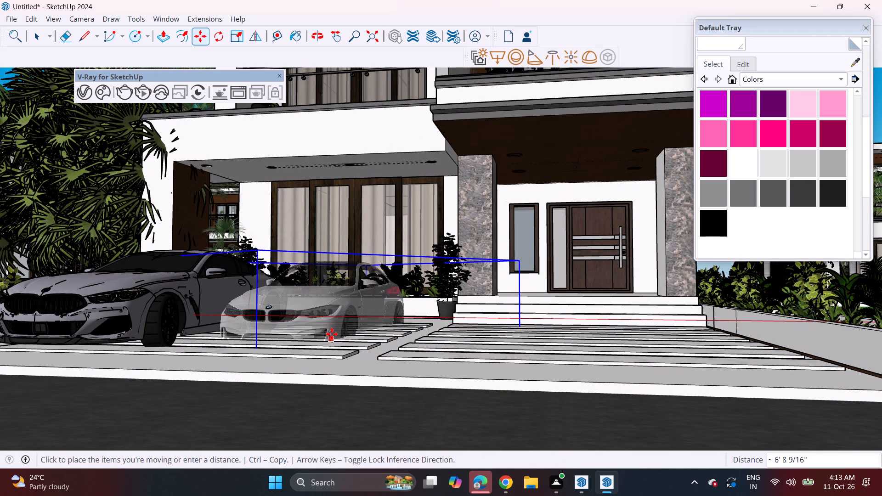
pyautogui.click(227, 389)
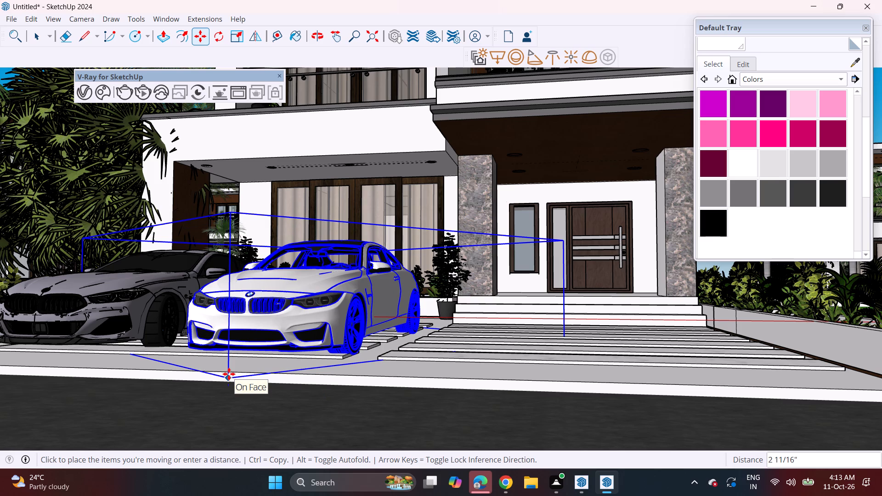
pyautogui.click(229, 374)
pyautogui.scroll(-4, 250, 362)
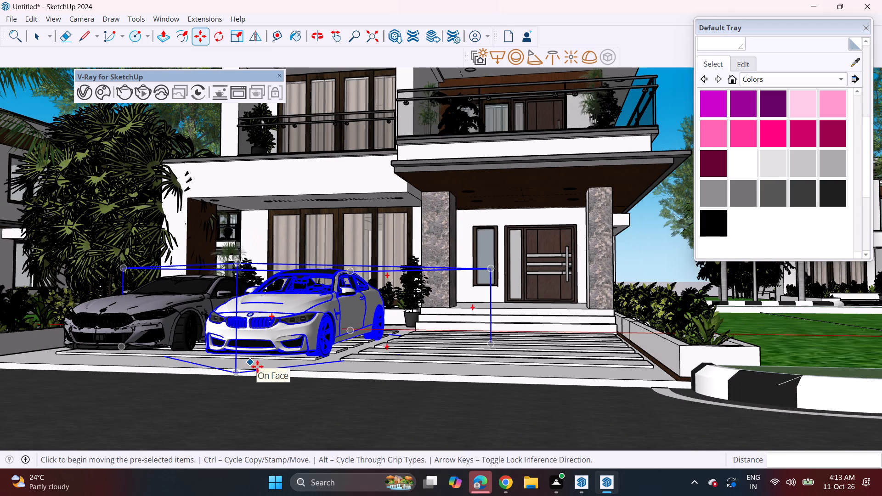
pyautogui.moveTo(254, 366); pyautogui.dragTo(321, 386, button='middle')
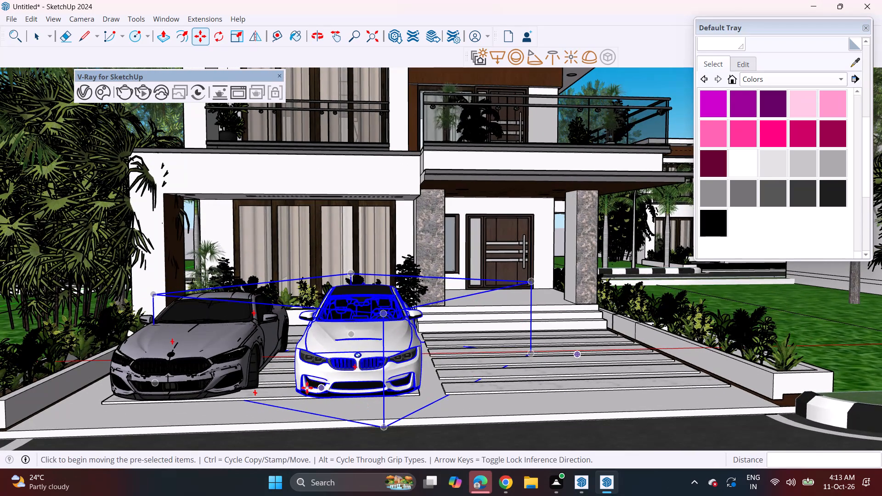
pyautogui.press('space')
pyautogui.click(661, 85)
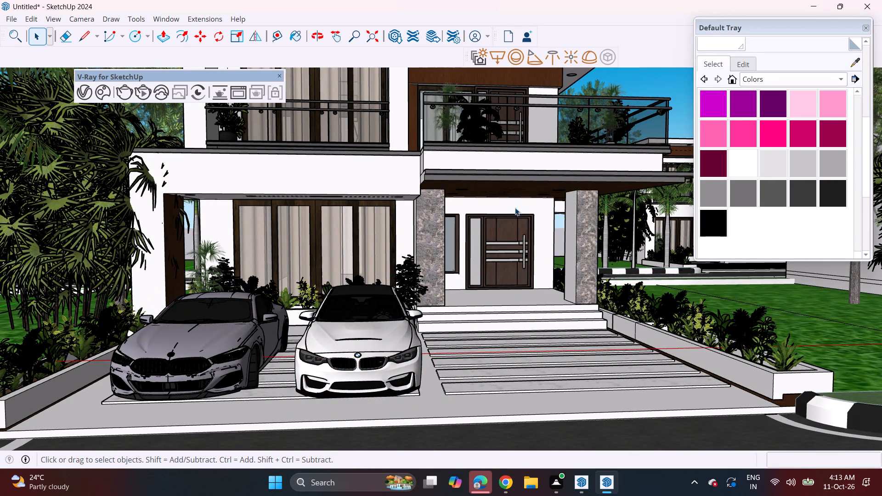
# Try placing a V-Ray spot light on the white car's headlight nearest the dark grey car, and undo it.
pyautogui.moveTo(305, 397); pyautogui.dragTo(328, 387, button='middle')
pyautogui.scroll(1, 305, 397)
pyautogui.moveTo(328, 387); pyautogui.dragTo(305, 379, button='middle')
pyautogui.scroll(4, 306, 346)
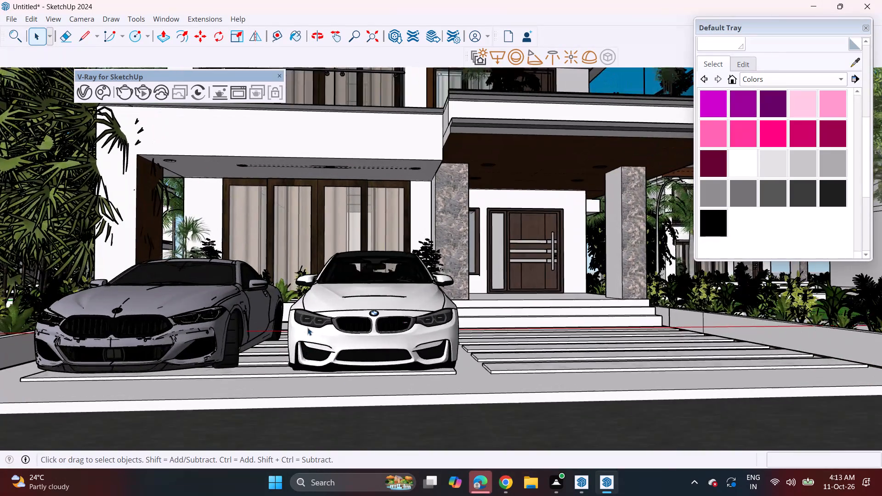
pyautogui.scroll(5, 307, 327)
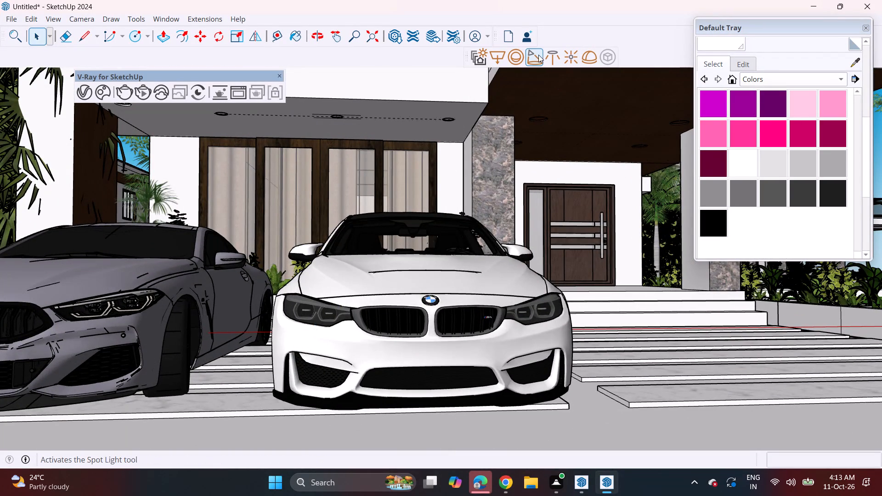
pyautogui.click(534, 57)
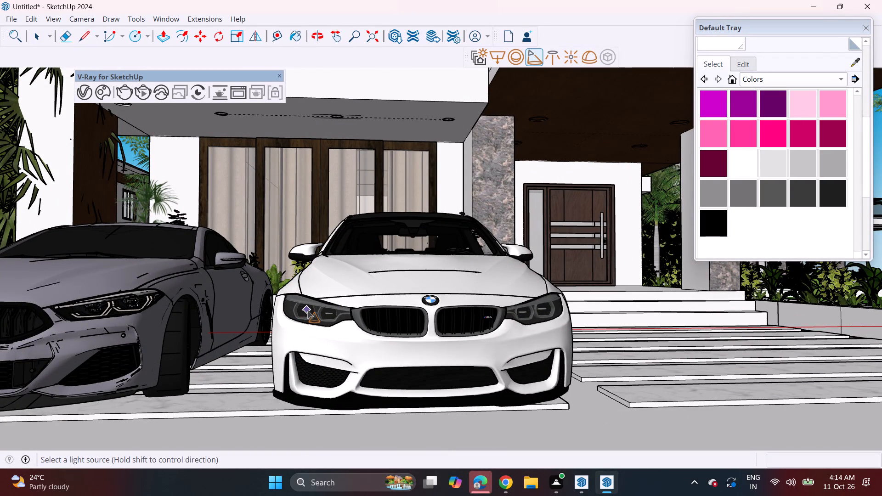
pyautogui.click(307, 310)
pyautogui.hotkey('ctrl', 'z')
# Place a V-Ray spot light at the recessed ceiling fixture nearest the brown wall, under the ground-floor overhang behind the cars.
pyautogui.moveTo(136, 124); pyautogui.dragTo(156, 169, button='middle')
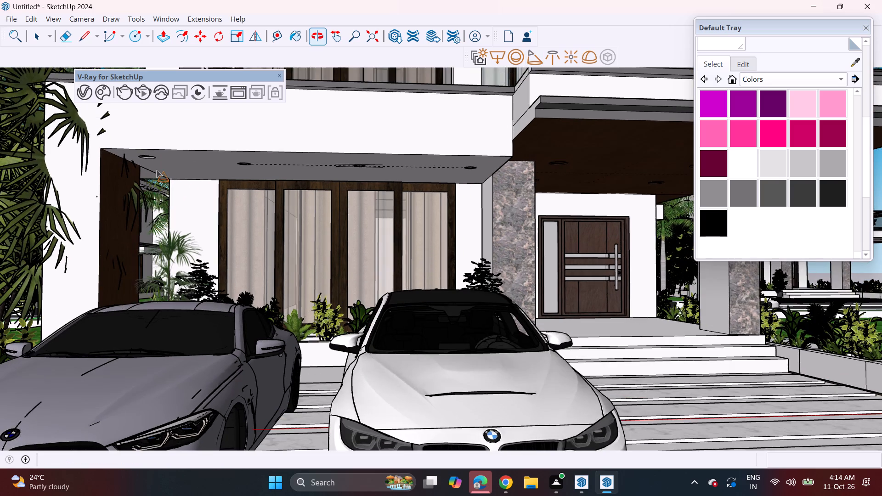
pyautogui.scroll(2, 147, 163)
pyautogui.click(148, 158)
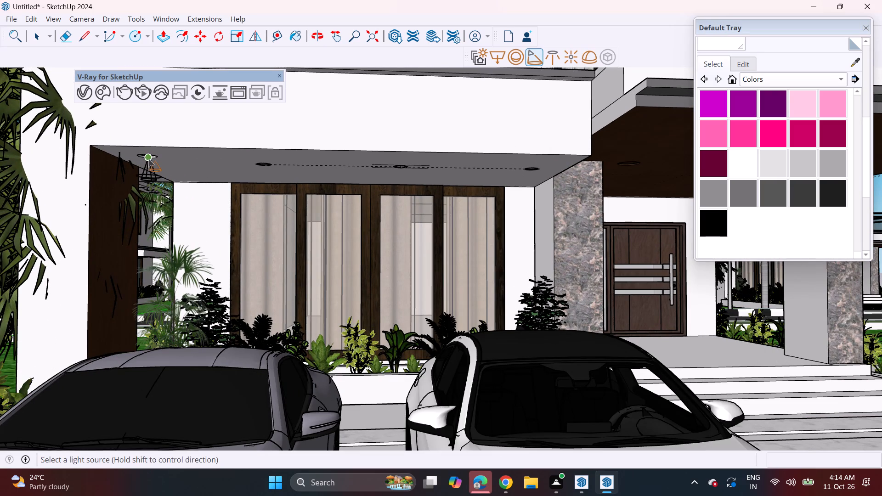
# Place four V-Ray omni lights on the white car's headlights, two on each headlight.
pyautogui.scroll(-3, 320, 224)
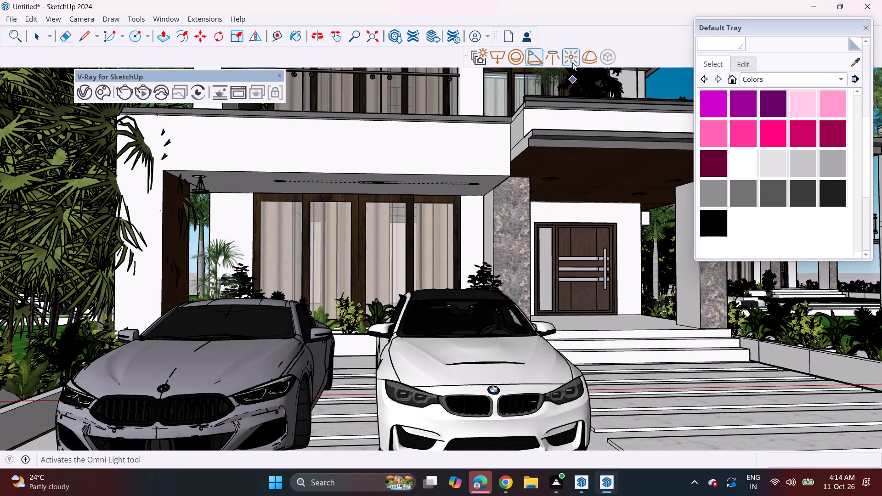
pyautogui.click(572, 62)
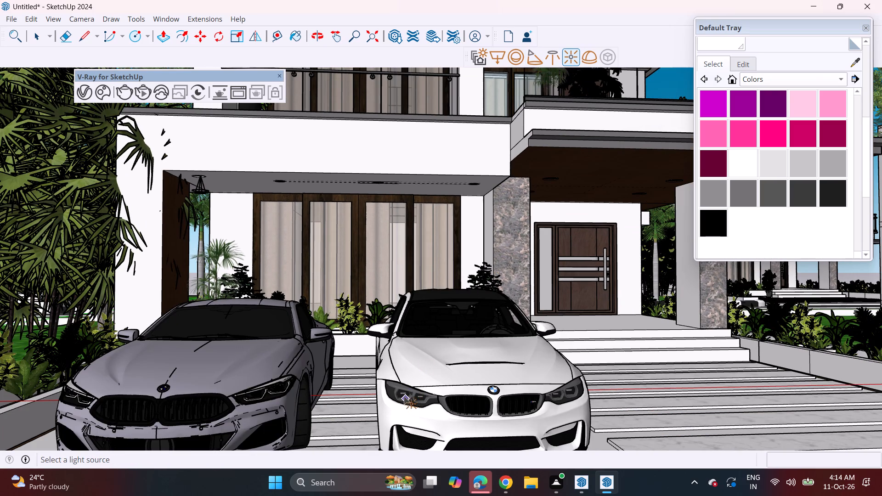
pyautogui.click(403, 395)
pyautogui.scroll(6, 426, 387)
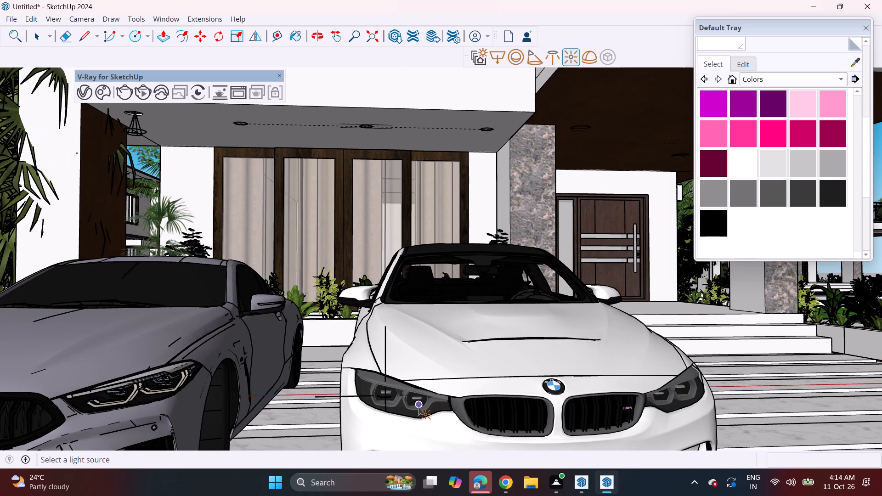
pyautogui.click(418, 400)
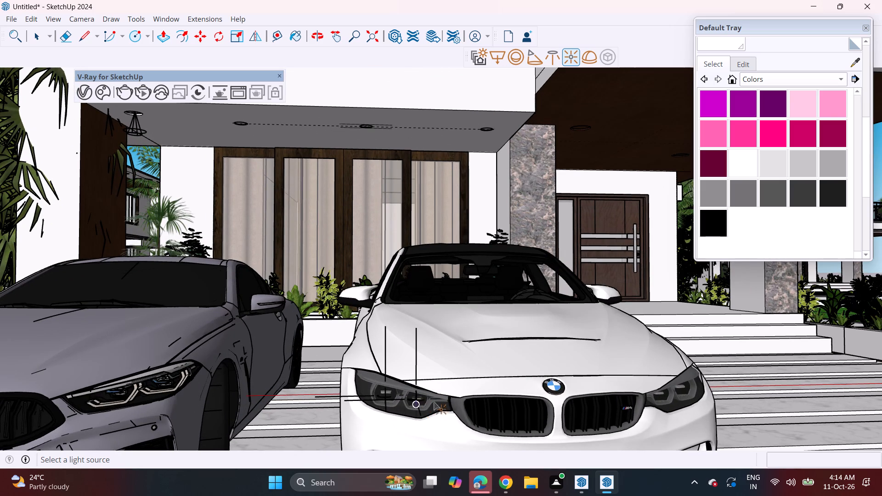
pyautogui.click(669, 397)
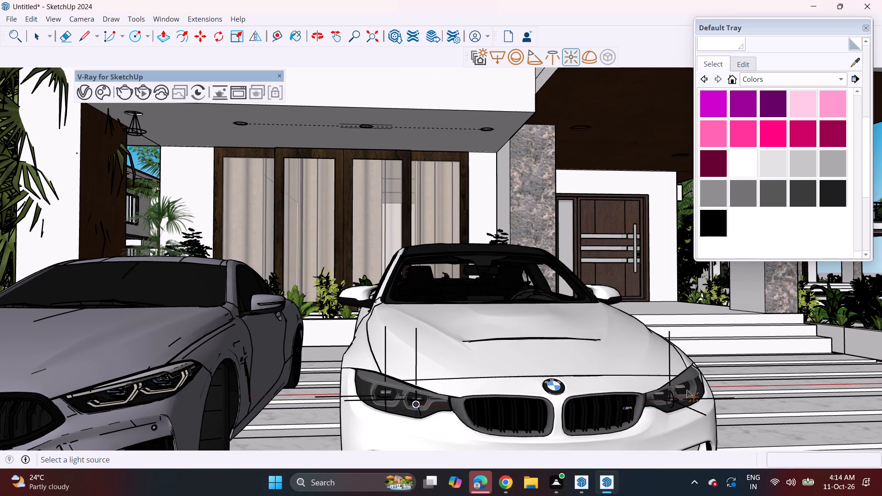
pyautogui.click(686, 389)
# Examine the white car's headlight lights and the whole house with both parked cars from several angles along the road.
pyautogui.moveTo(678, 383); pyautogui.dragTo(661, 385, button='middle')
pyautogui.scroll(1, 672, 384)
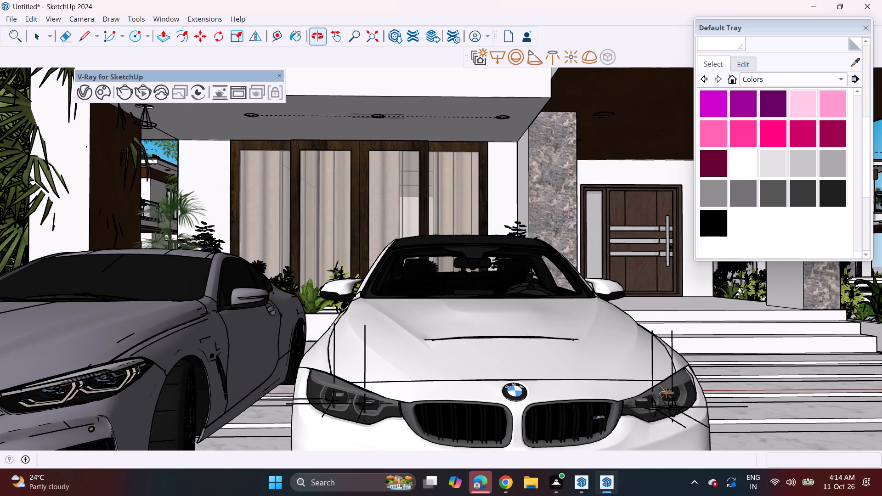
pyautogui.scroll(-13, 595, 394)
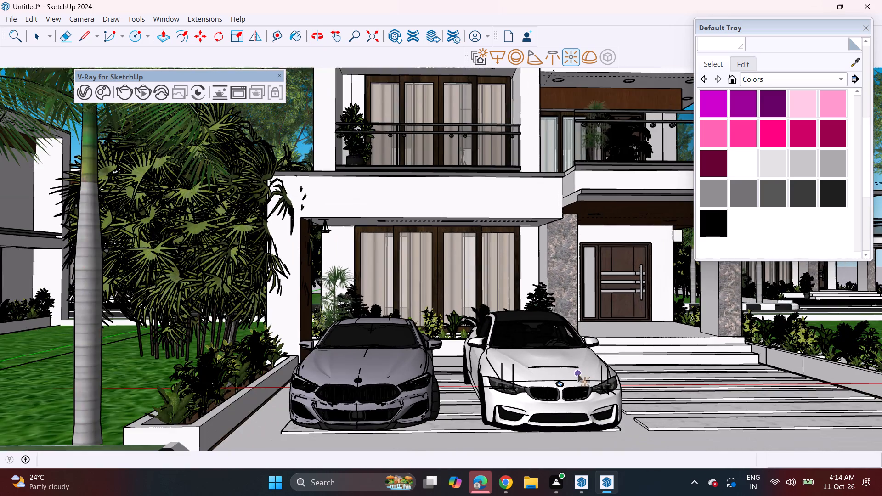
pyautogui.moveTo(600, 365); pyautogui.dragTo(509, 355, button='middle')
pyautogui.scroll(-5, 505, 358)
pyautogui.moveTo(578, 342); pyautogui.dragTo(503, 351, button='middle')
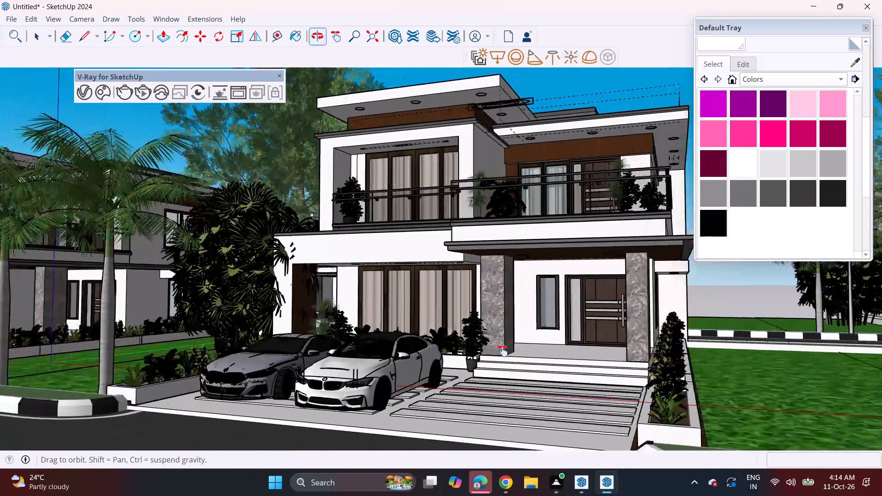
pyautogui.moveTo(503, 351); pyautogui.dragTo(446, 343, button='middle')
pyautogui.scroll(-3, 428, 342)
pyautogui.moveTo(440, 343); pyautogui.dragTo(396, 349, button='middle')
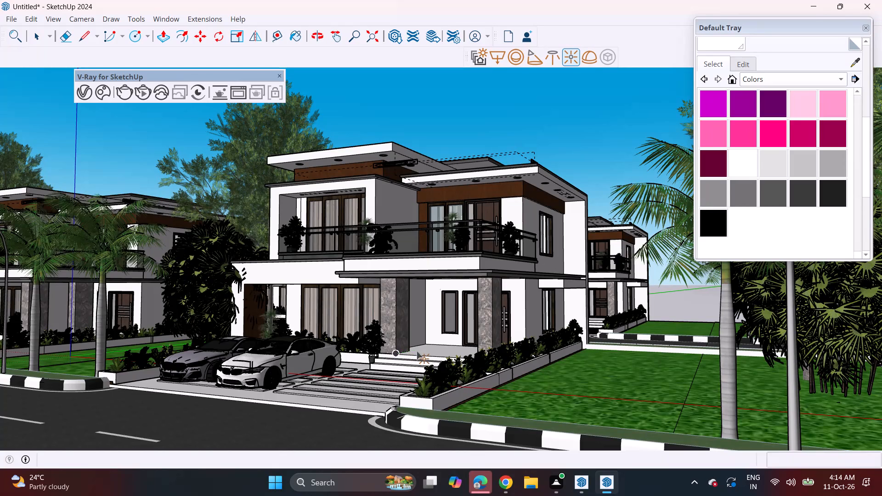
# Save the street scene in the Documents folder as a SketchUp model named "G+1 elevation".
pyautogui.moveTo(417, 351); pyautogui.dragTo(407, 347, button='middle')
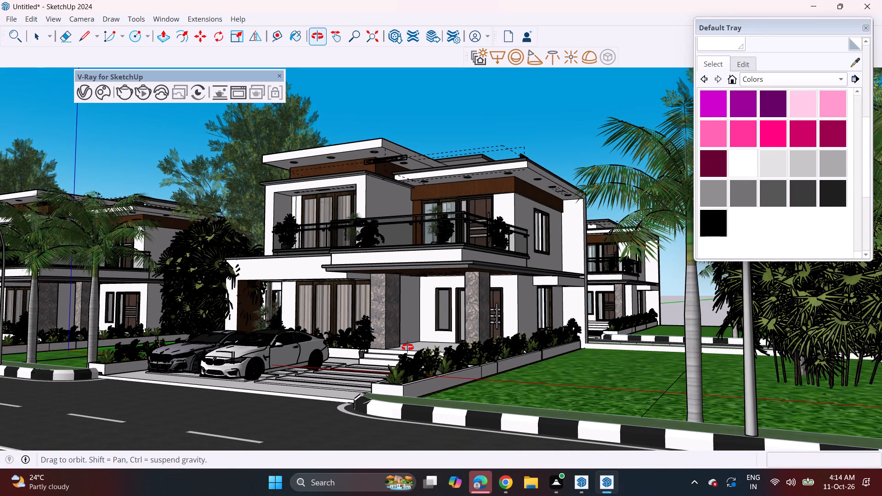
pyautogui.moveTo(407, 347); pyautogui.dragTo(407, 349, button='middle')
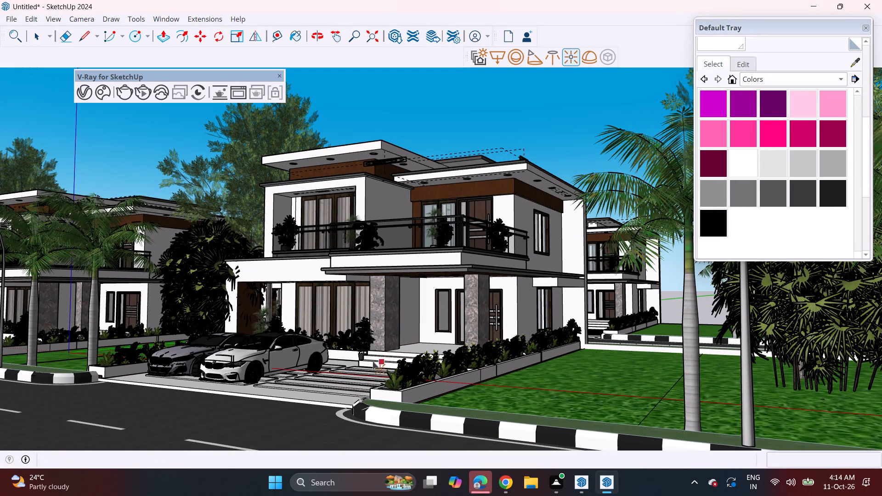
pyautogui.press('space')
pyautogui.click(470, 113)
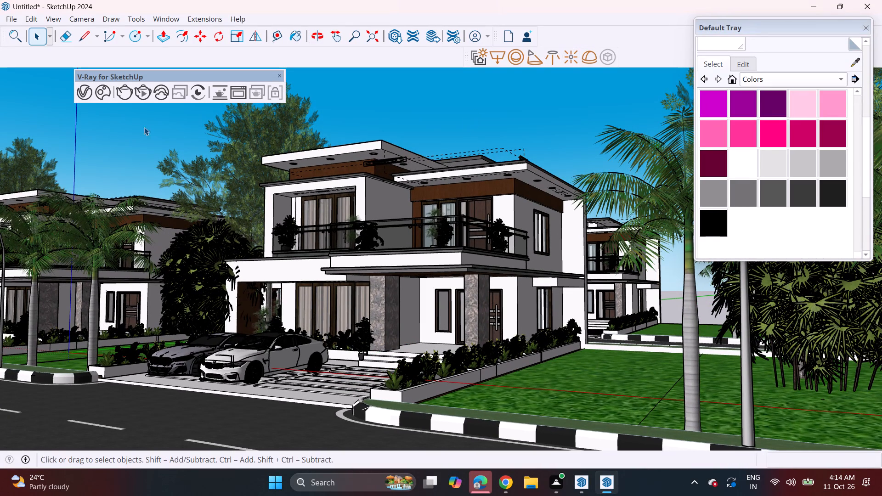
pyautogui.click(16, 16)
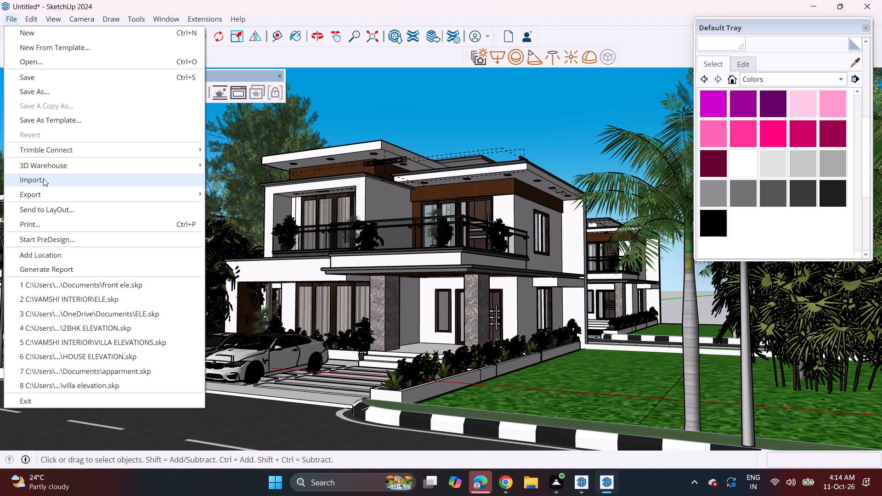
pyautogui.click(61, 91)
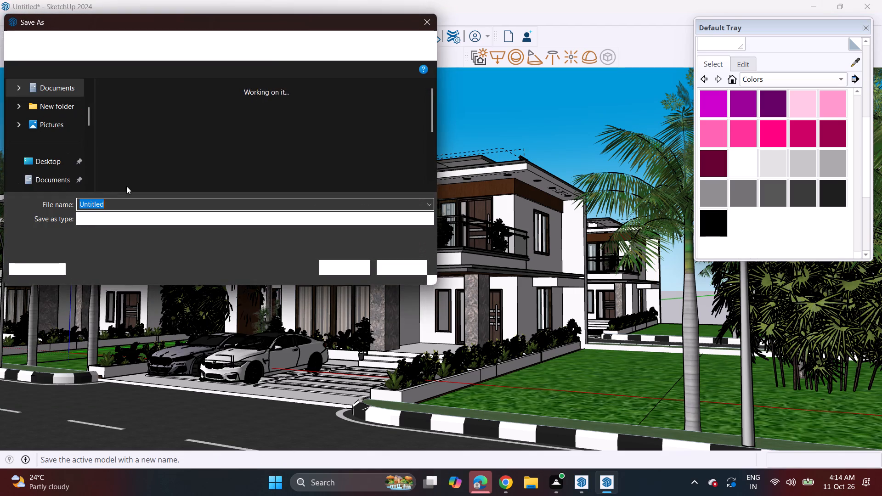
pyautogui.press('BackSpace')
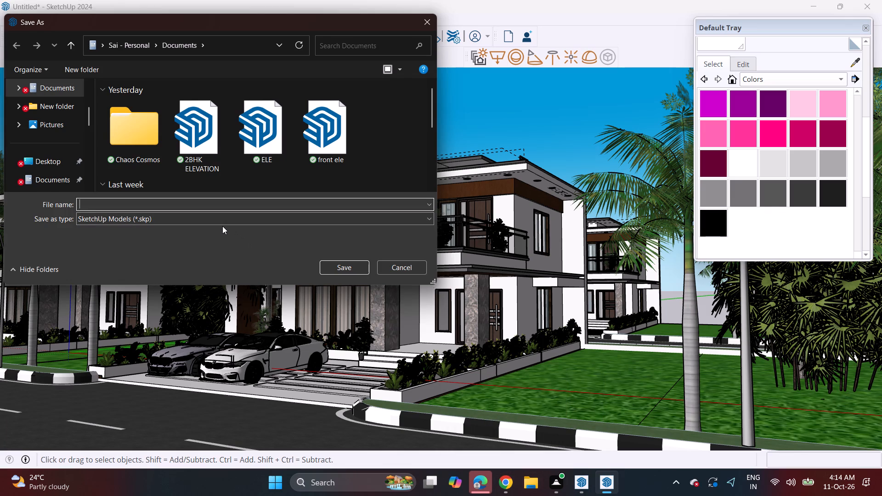
pyautogui.press('g')
pyautogui.hotkey('shift', '+')
pyautogui.press('BackSpace')
pyautogui.press('BackSpace')
pyautogui.press('BackSpace')
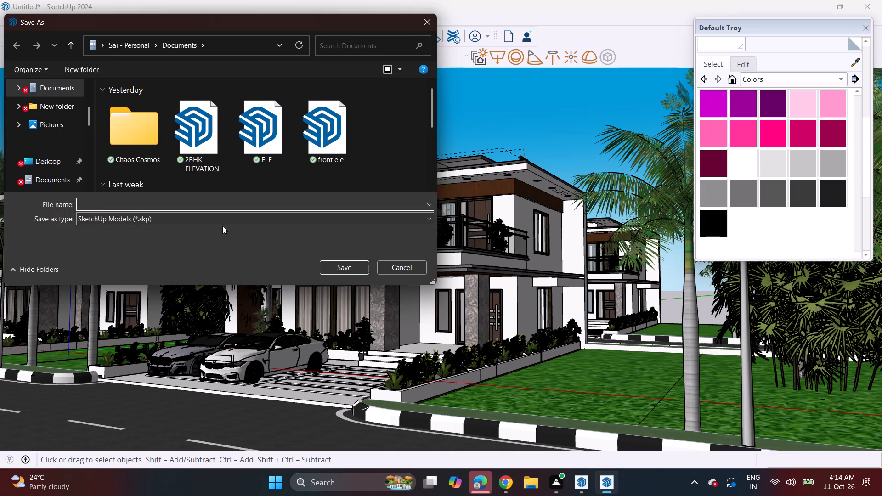
pyautogui.hotkey('shift', 'g')
pyautogui.write('+1')
pyautogui.press('space')
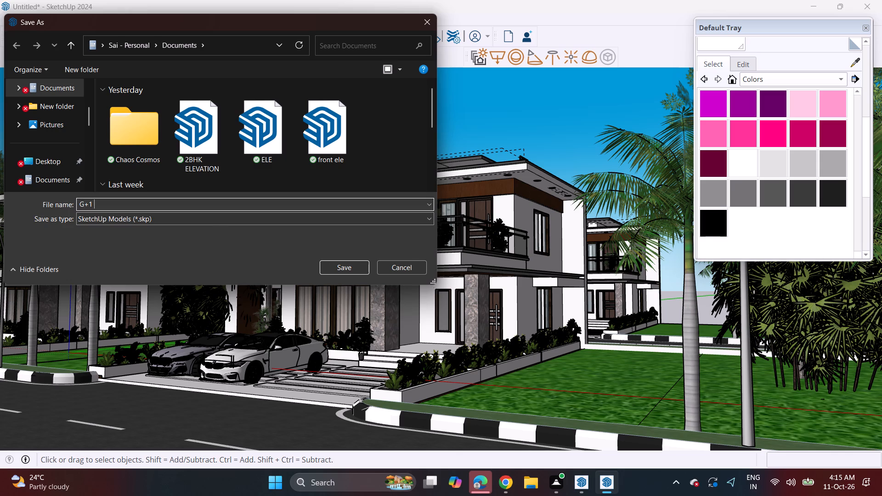
pyautogui.write('elevation')
pyautogui.click(358, 268)
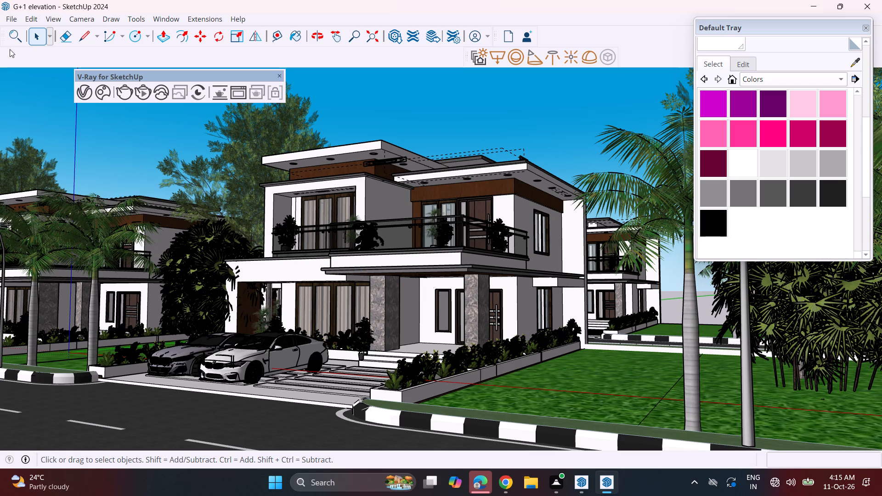
# Export the current angled view of the house as a 2D PNG graphic named "G+1 elevation" in Documents.
pyautogui.click(7, 21)
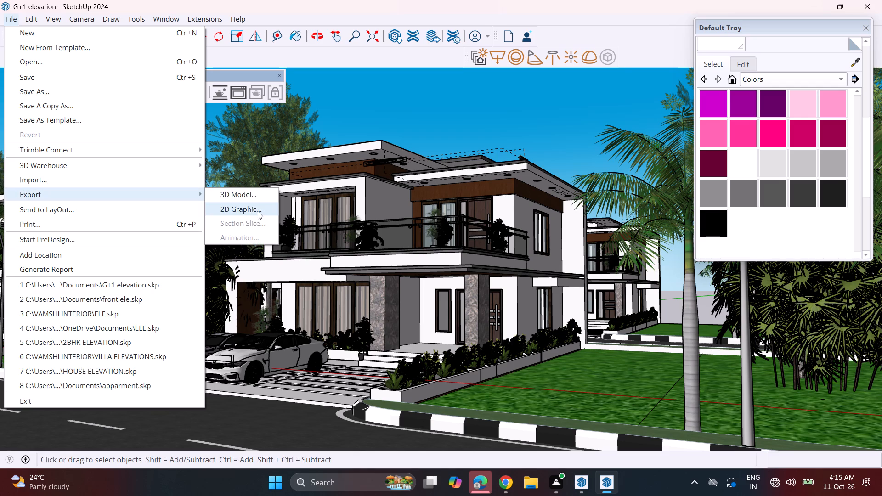
pyautogui.click(258, 211)
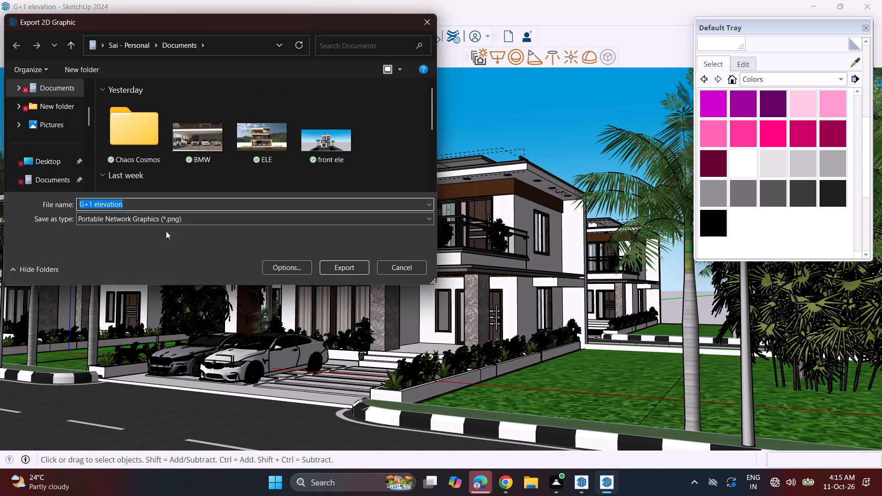
pyautogui.click(353, 266)
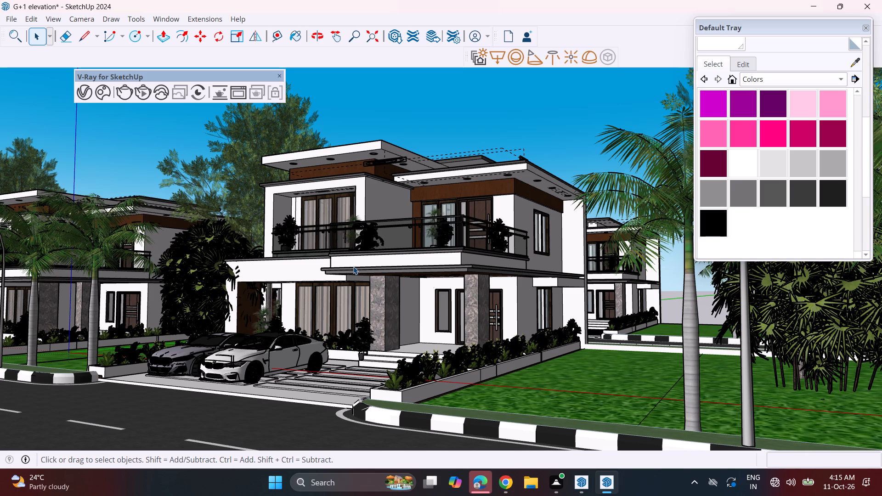
# Frame a straight-on front view of the house with both parked cars, seen from across the road.
pyautogui.moveTo(255, 326); pyautogui.dragTo(269, 323, button='middle')
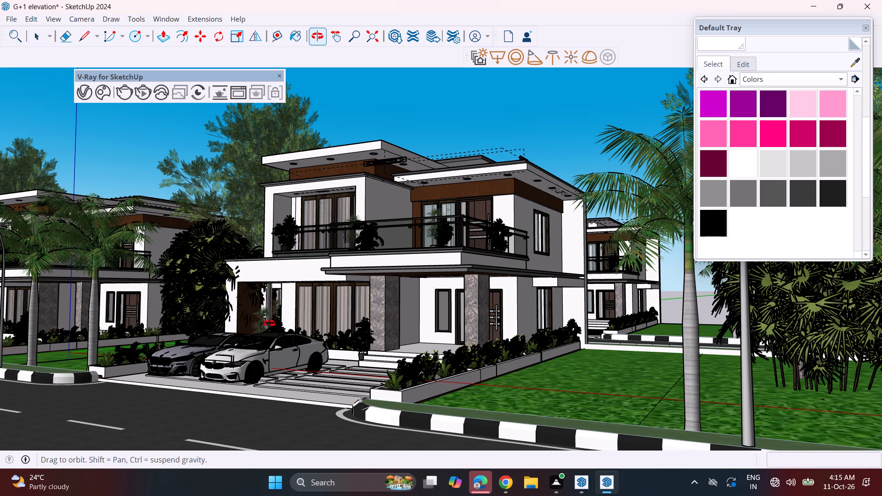
pyautogui.moveTo(269, 323); pyautogui.dragTo(365, 323, button='middle')
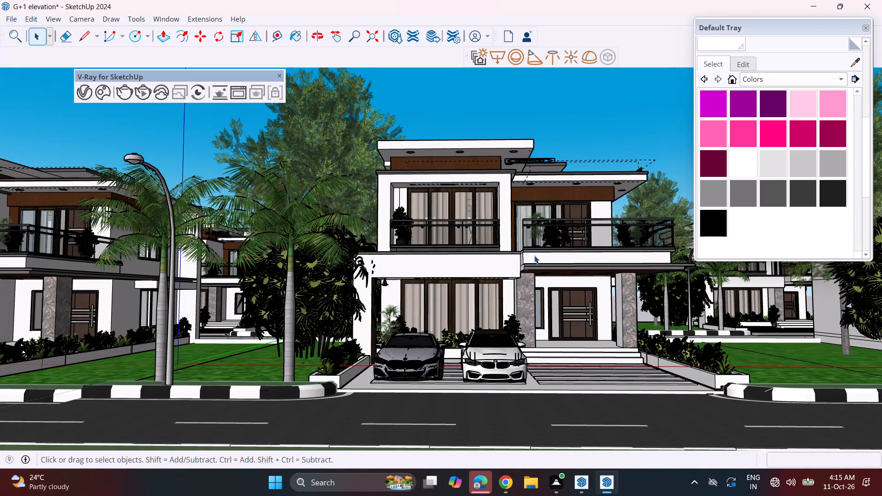
pyautogui.scroll(2, 590, 256)
pyautogui.moveTo(590, 285); pyautogui.dragTo(586, 283, button='middle')
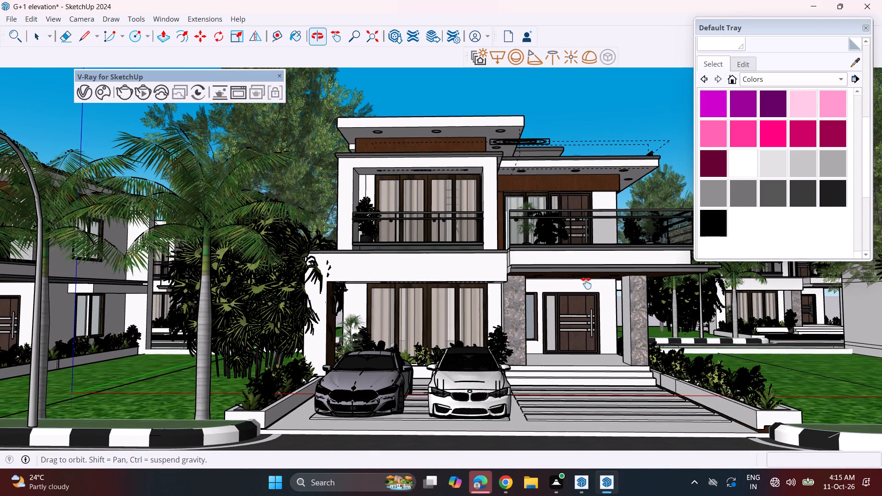
pyautogui.moveTo(586, 283); pyautogui.dragTo(531, 293, button='middle')
pyautogui.moveTo(501, 307); pyautogui.dragTo(510, 304, button='middle')
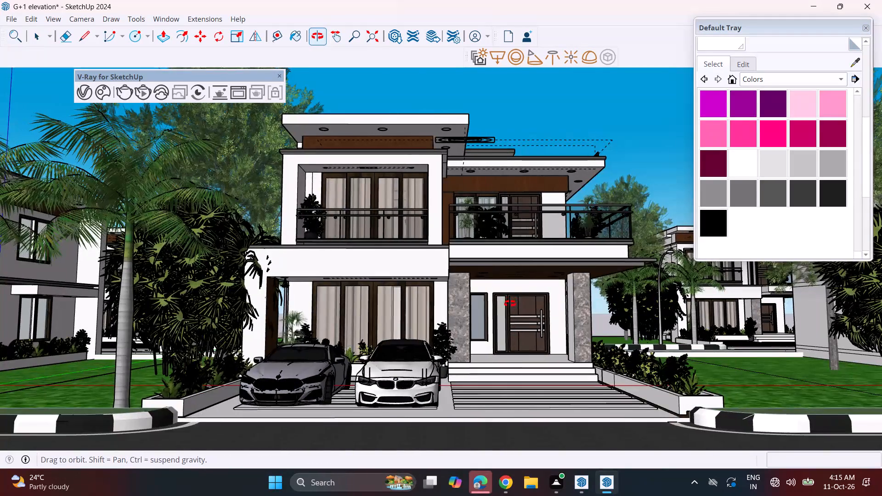
pyautogui.moveTo(510, 304); pyautogui.dragTo(507, 304, button='middle')
pyautogui.scroll(-2, 507, 304)
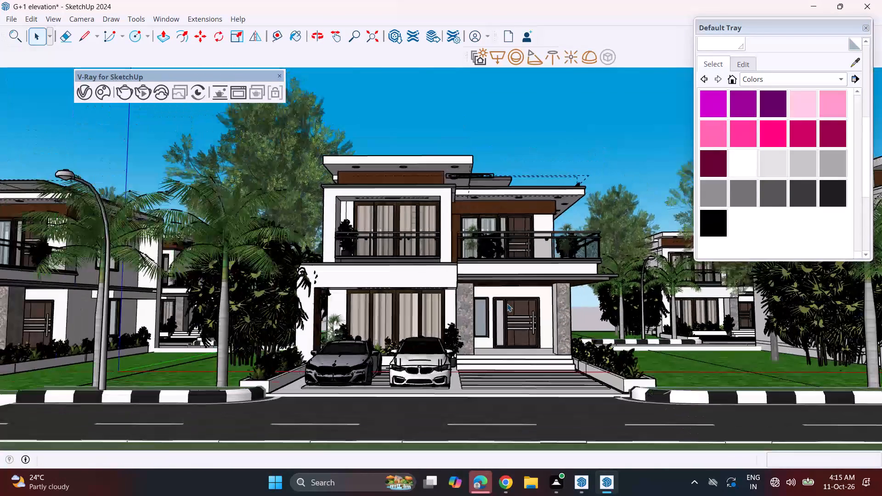
pyautogui.keyDown('shift'); pyautogui.moveTo(507, 304); pyautogui.dragTo(495, 296, button='middle'); pyautogui.keyUp('shift')
pyautogui.scroll(1, 495, 296)
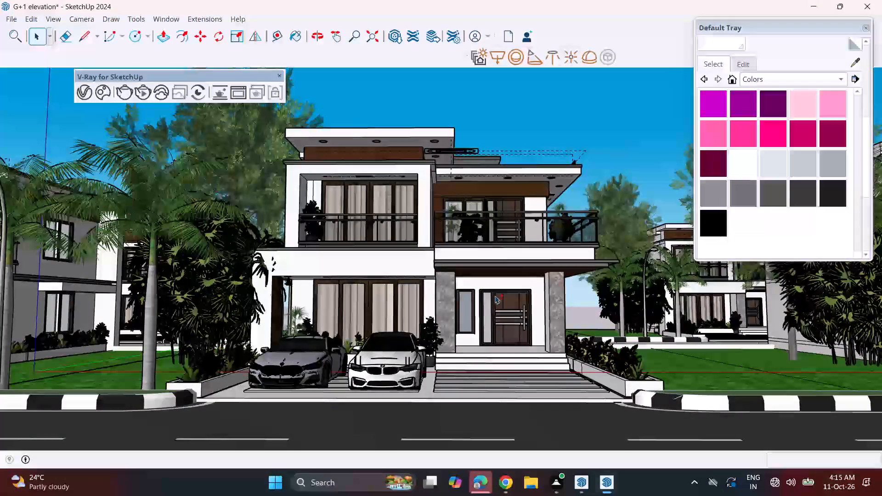
pyautogui.scroll(-4, 495, 296)
pyautogui.scroll(3, 495, 296)
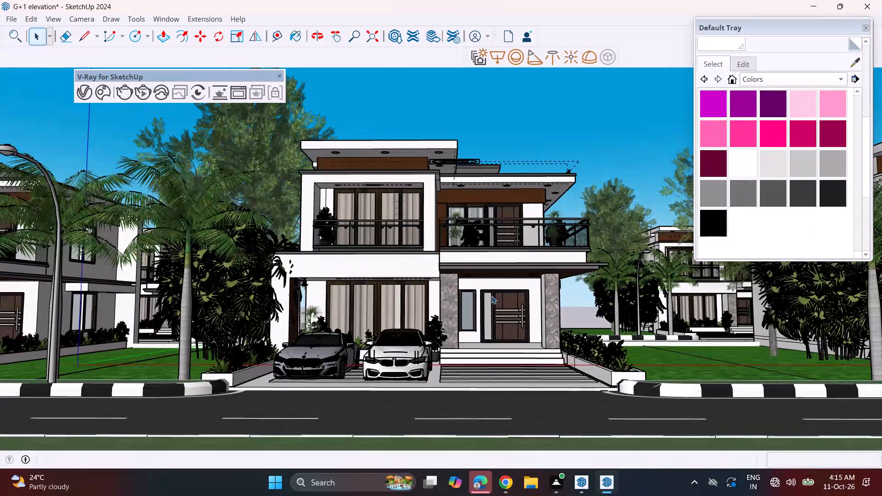
# Save the model under the new name "bmw" as a SketchUp model in Documents.
pyautogui.click(7, 15)
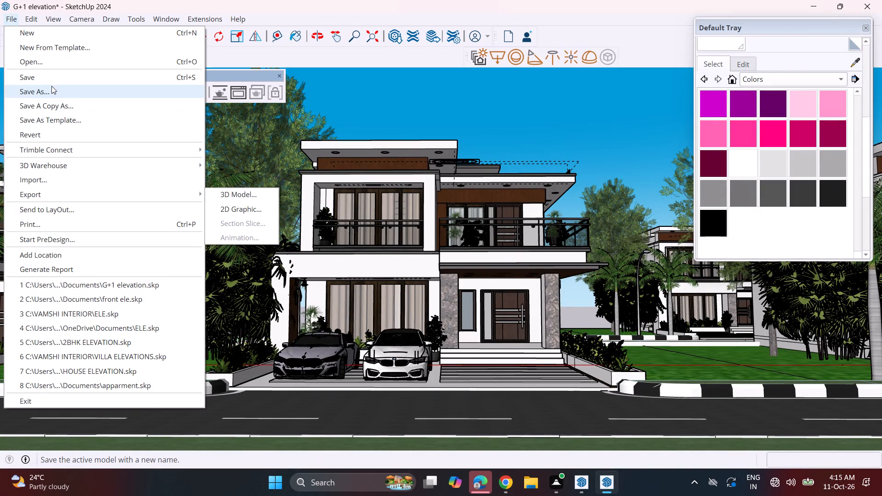
pyautogui.click(51, 86)
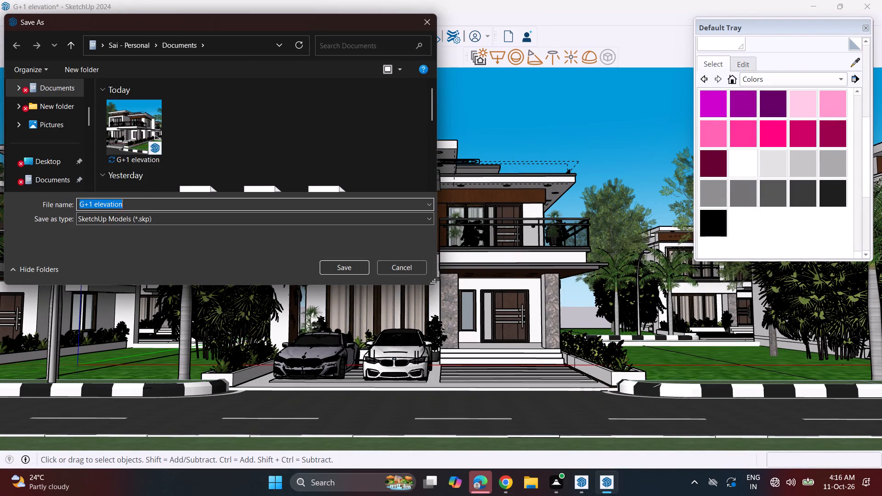
pyautogui.press('BackSpace')
pyautogui.press('m')
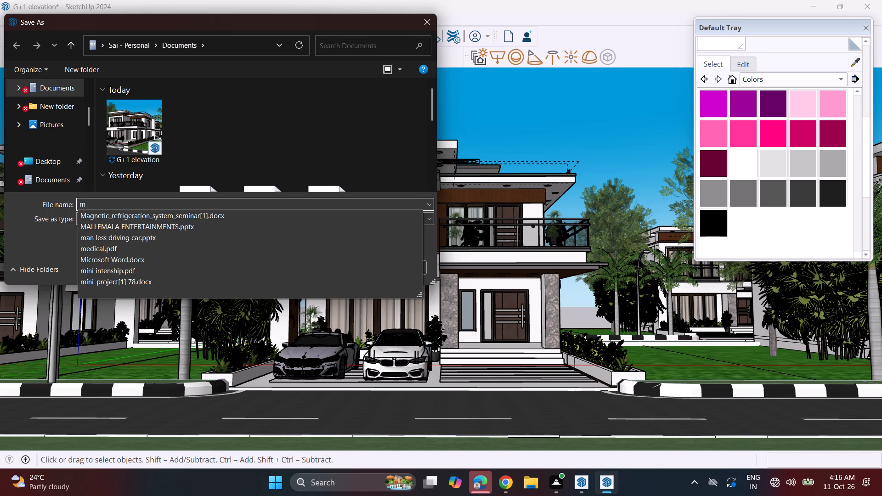
pyautogui.press('BackSpace')
pyautogui.write('bmw')
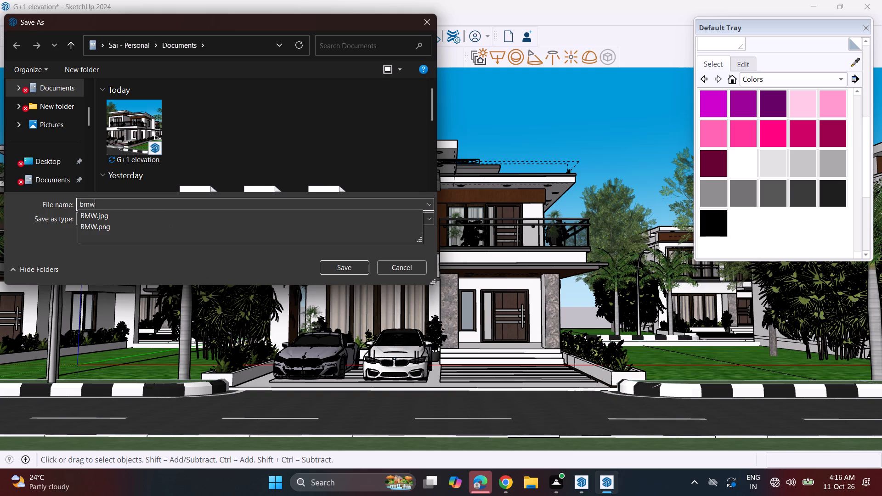
pyautogui.press('Return')
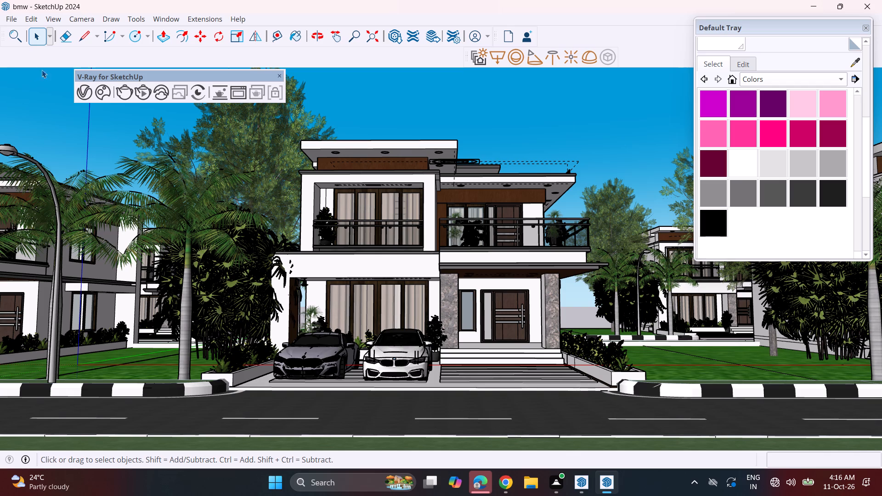
# Place a V-Ray dome light on the lawn near the kerb, between the street lamp and the palm tree.
pyautogui.click(88, 90)
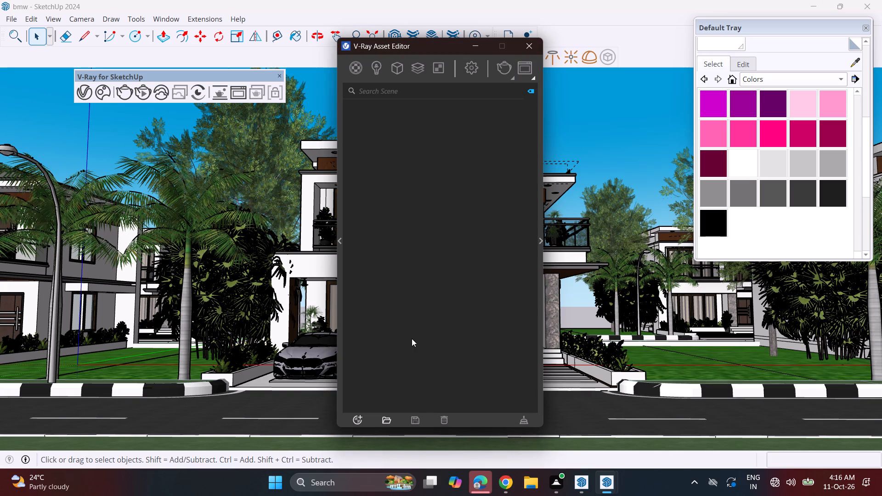
pyautogui.click(586, 56)
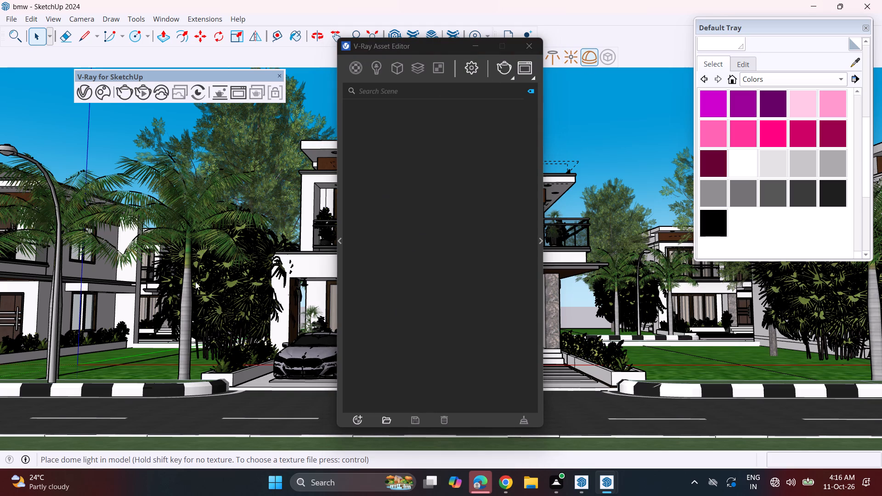
pyautogui.click(160, 375)
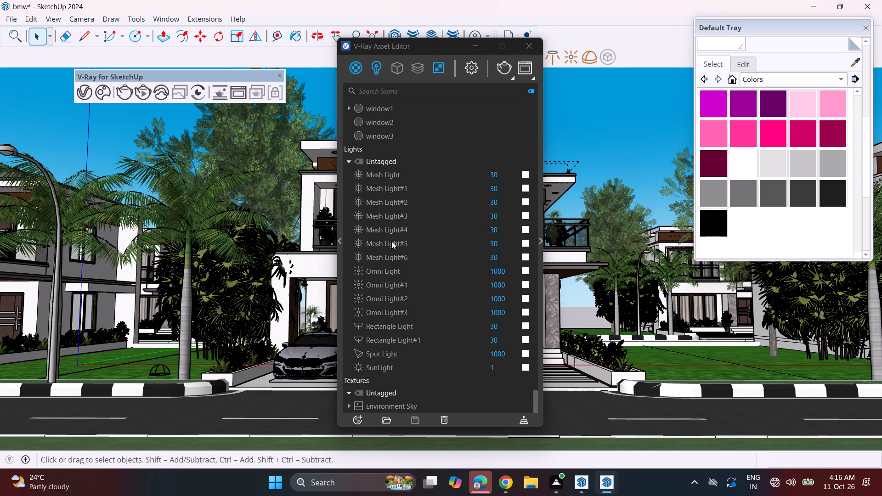
pyautogui.click(167, 370)
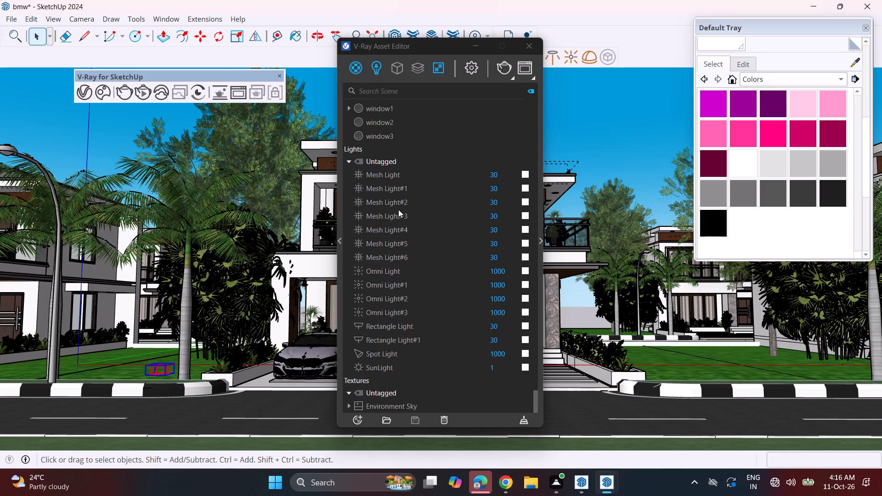
pyautogui.click(587, 151)
pyautogui.click(572, 142)
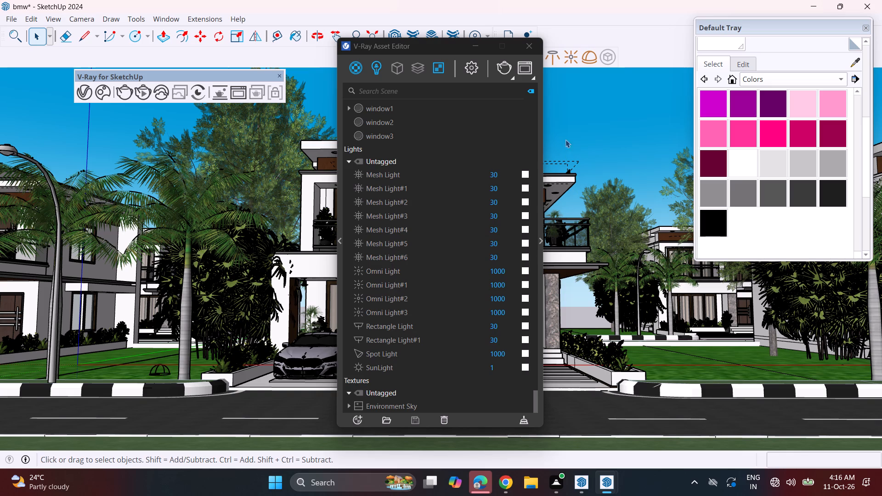
pyautogui.click(531, 46)
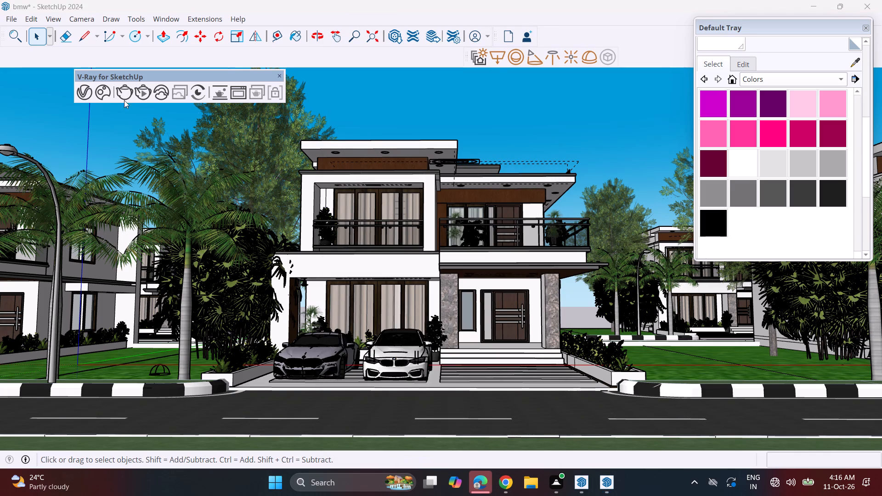
# Check the V-Ray lights list for the two dome lights standing on the lawn.
pyautogui.click(79, 94)
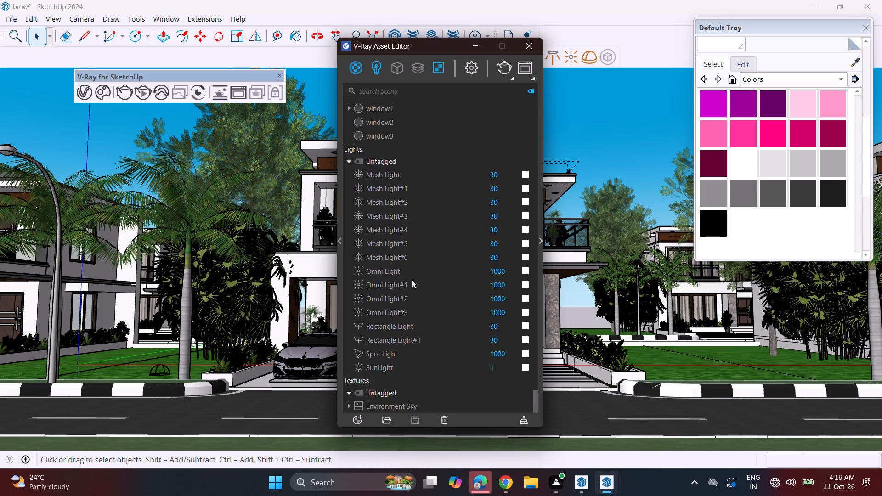
pyautogui.scroll(2, 412, 280)
pyautogui.scroll(-3, 412, 281)
pyautogui.click(153, 373)
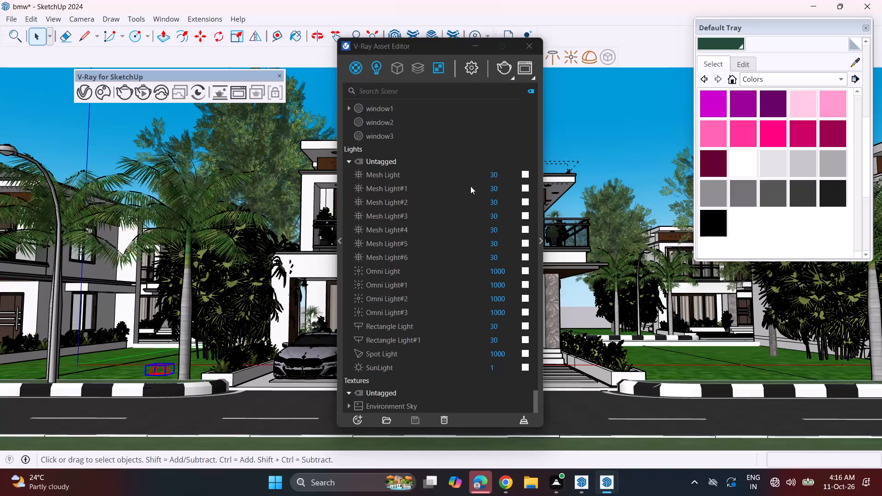
pyautogui.click(525, 50)
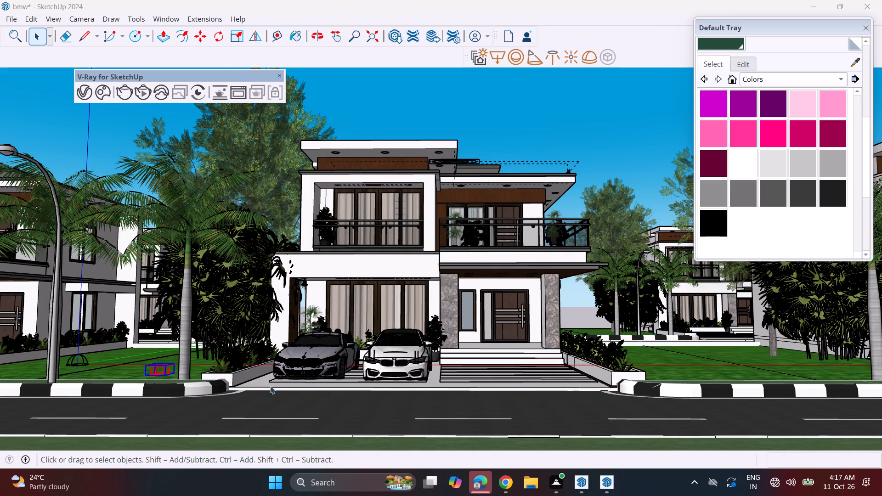
pyautogui.click(81, 359)
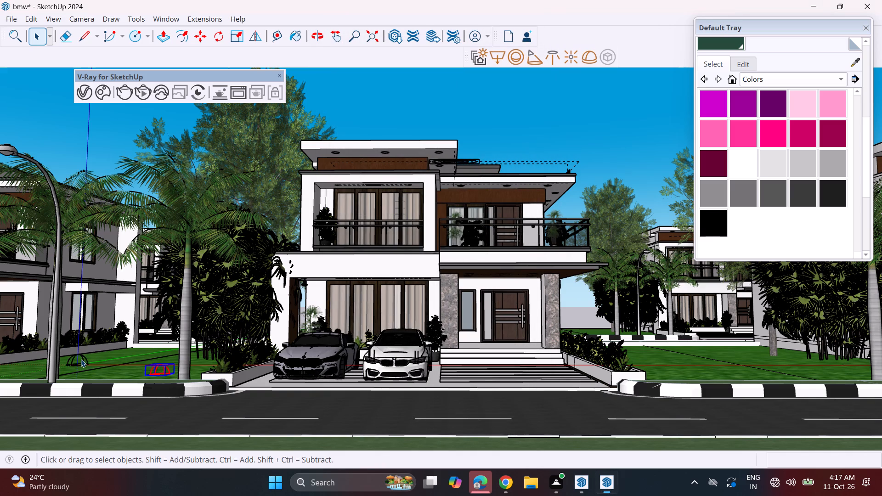
pyautogui.click(83, 355)
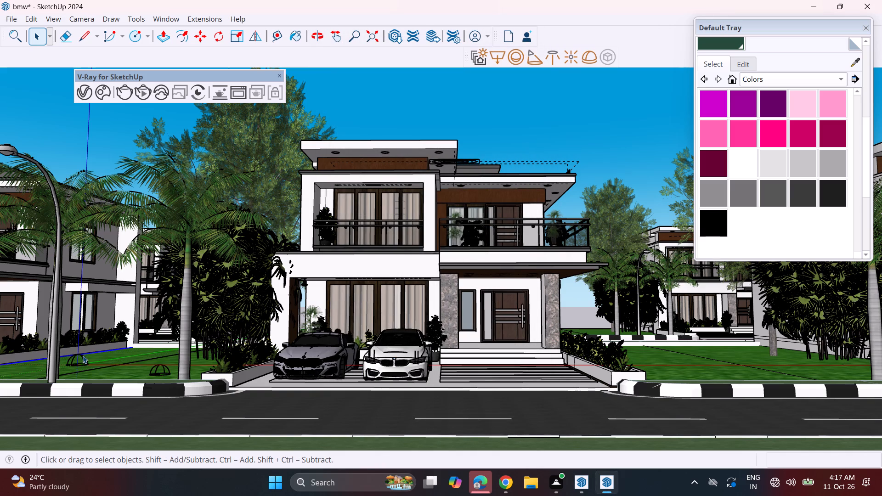
pyautogui.click(85, 361)
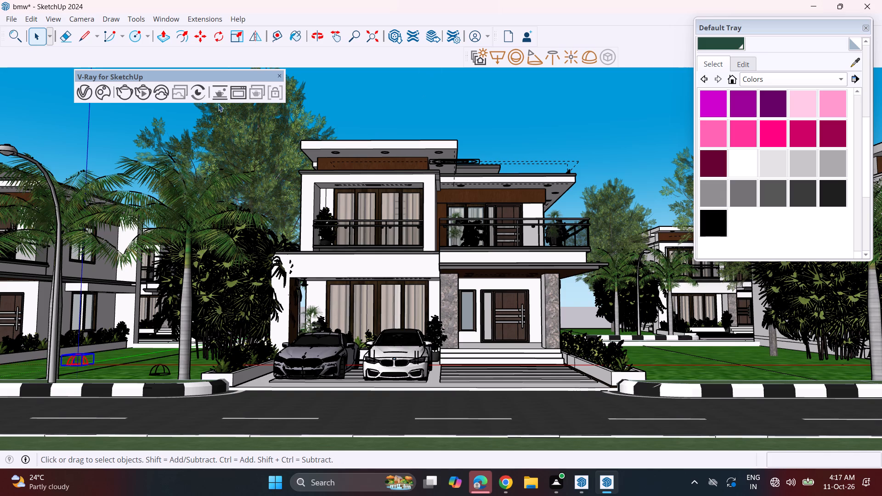
pyautogui.click(79, 88)
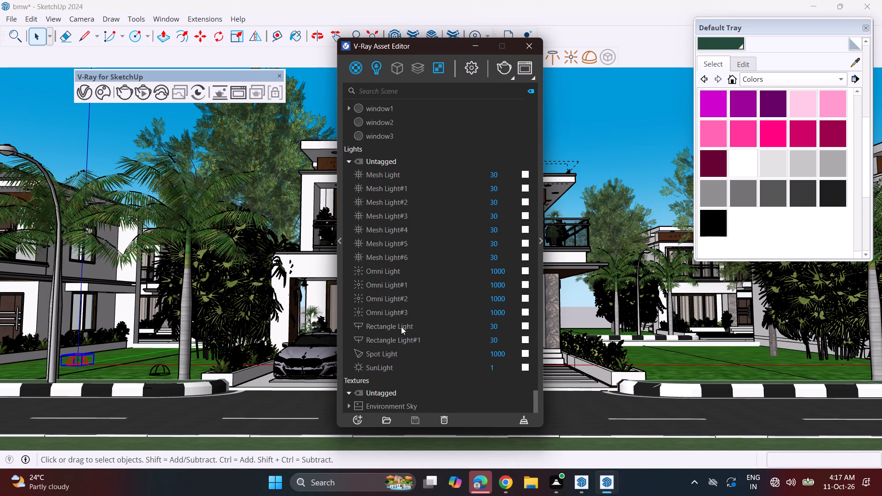
pyautogui.click(528, 39)
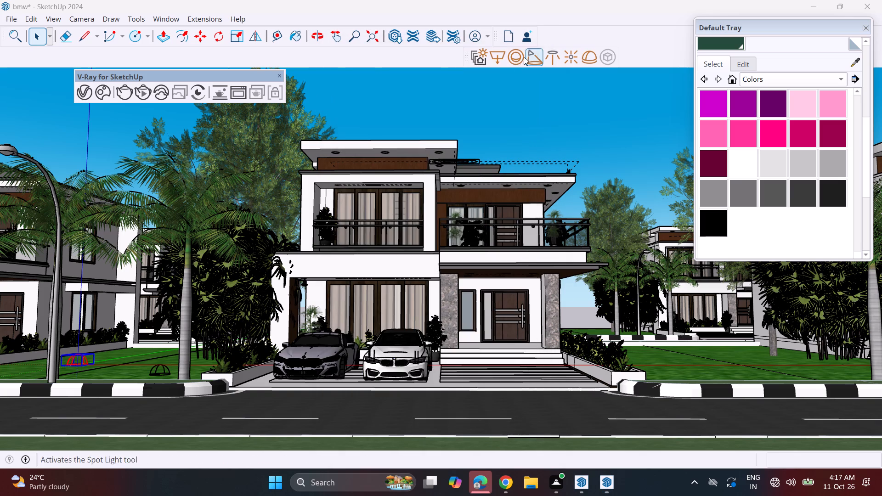
# Delete both dome lights from the lawn between the street lamp and the palm tree.
pyautogui.press('Delete')
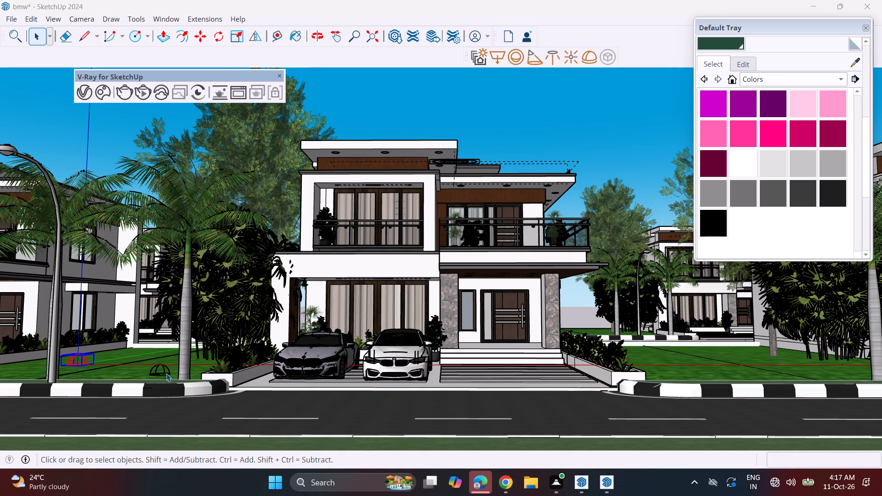
pyautogui.click(166, 372)
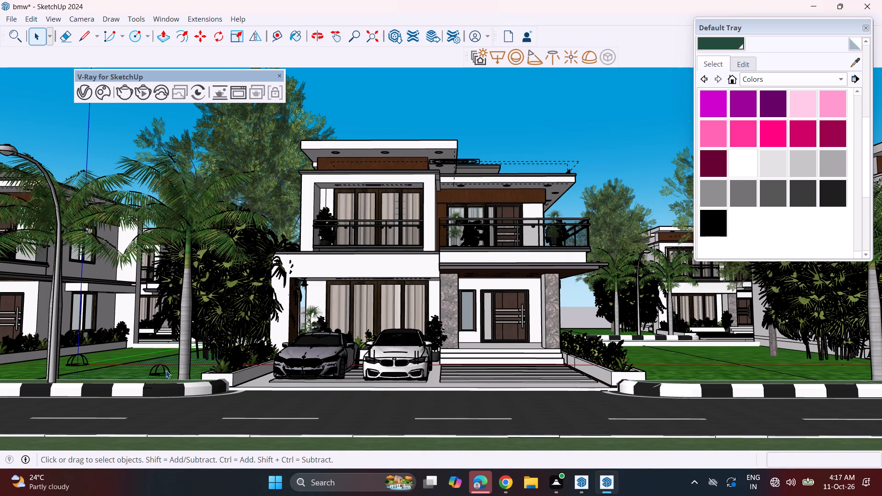
pyautogui.click(166, 370)
pyautogui.press('Delete')
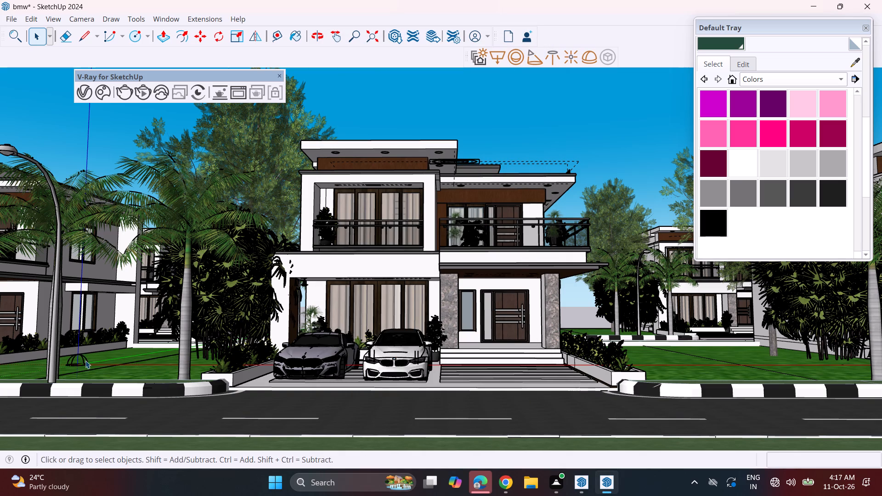
pyautogui.click(85, 361)
pyautogui.press('Delete')
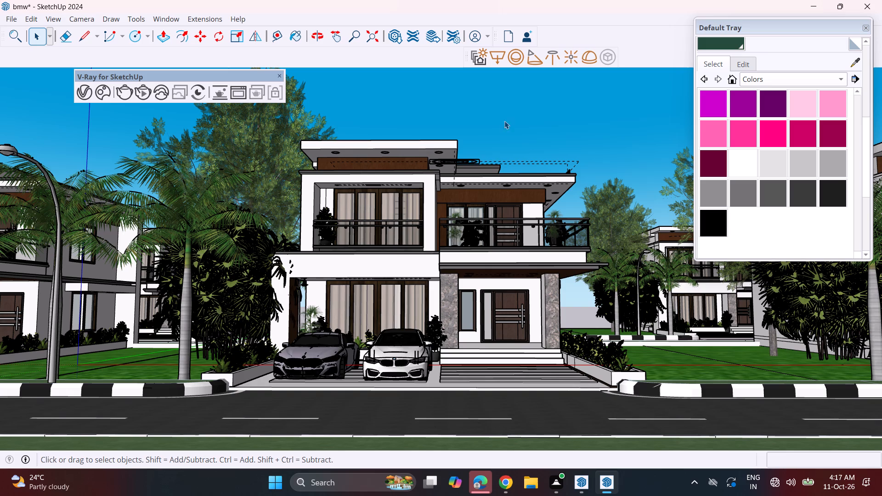
# Place a new V-Ray dome light on the entrance steps beside the stone-clad column.
pyautogui.click(589, 61)
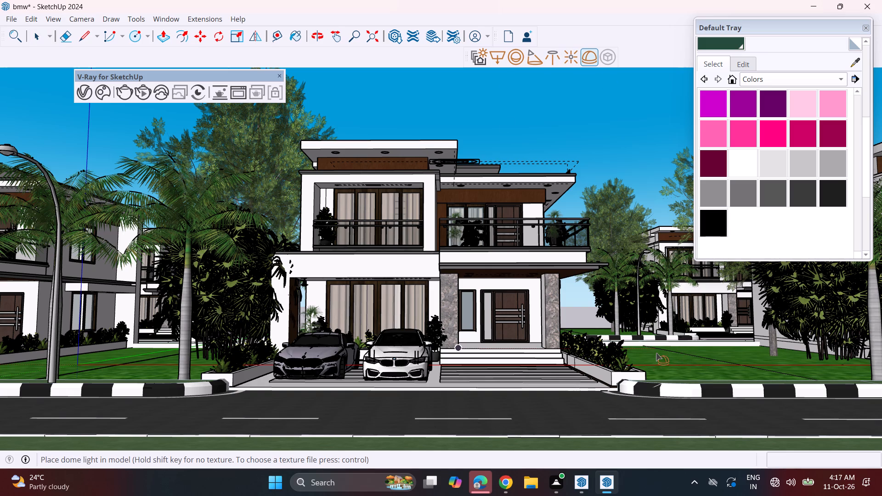
pyautogui.click(588, 330)
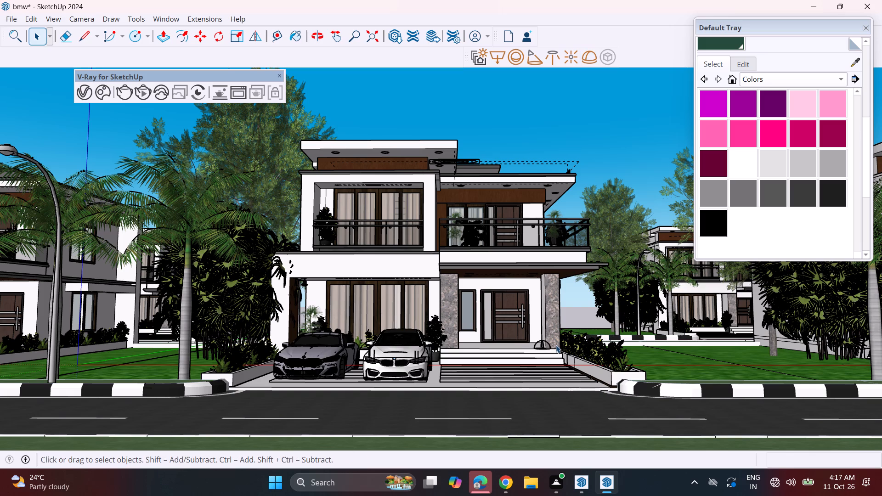
pyautogui.scroll(2, 554, 345)
pyautogui.scroll(-2, 551, 343)
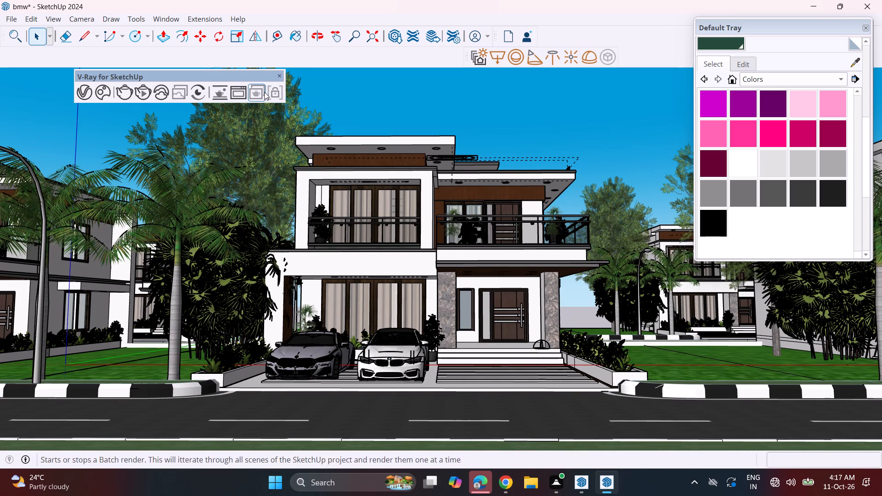
# Select Dome Light in the V-Ray lights list and switch off Dome Light#1.
pyautogui.click(91, 101)
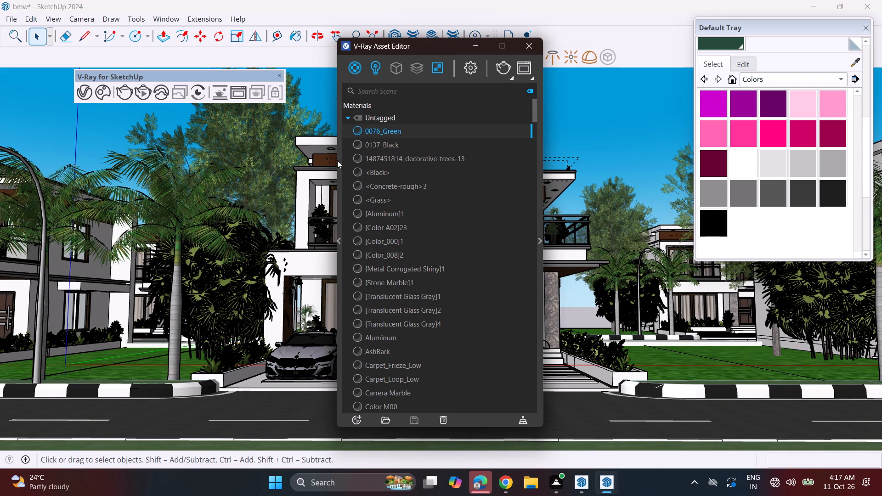
pyautogui.scroll(-17, 414, 294)
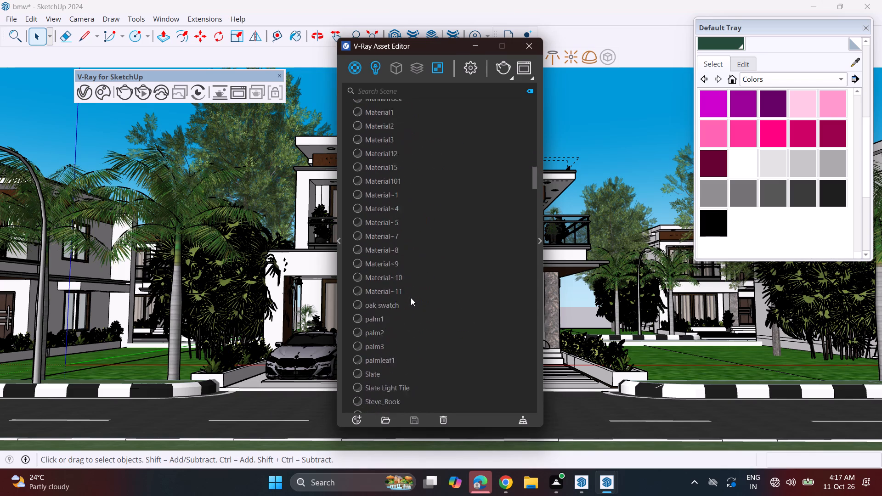
pyautogui.scroll(-20, 411, 298)
pyautogui.scroll(-10, 411, 298)
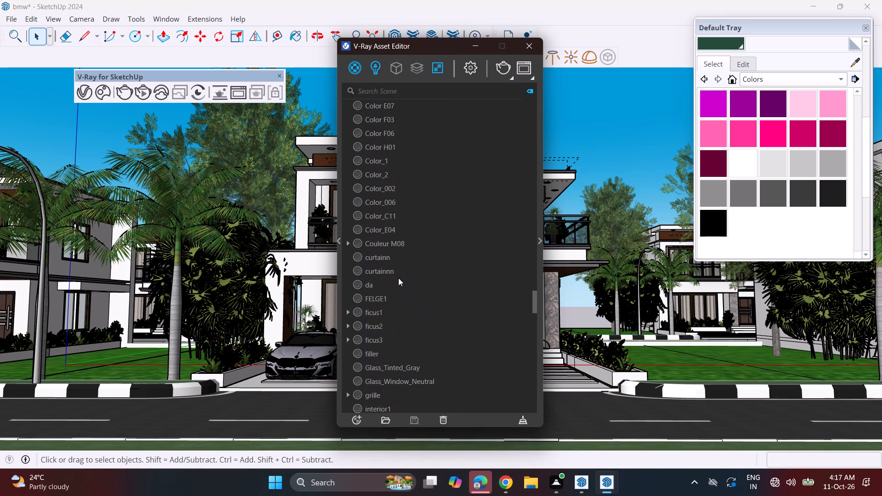
pyautogui.scroll(-5, 398, 278)
pyautogui.click(381, 70)
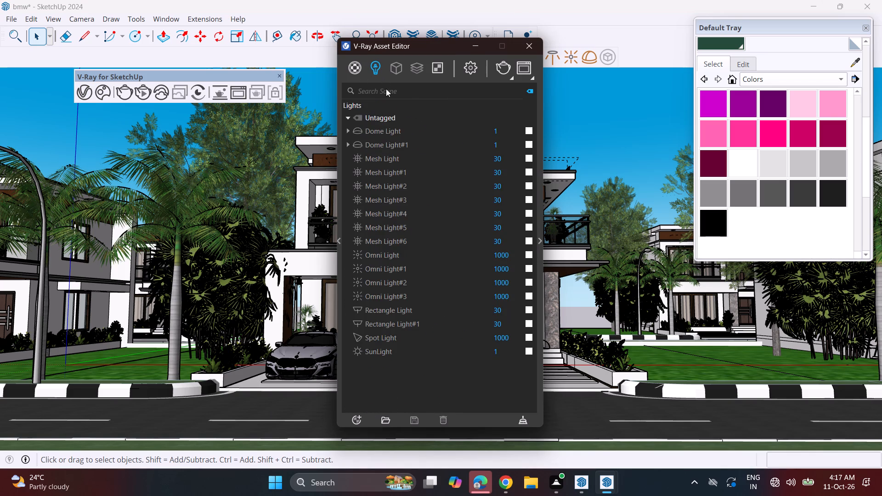
pyautogui.click(392, 136)
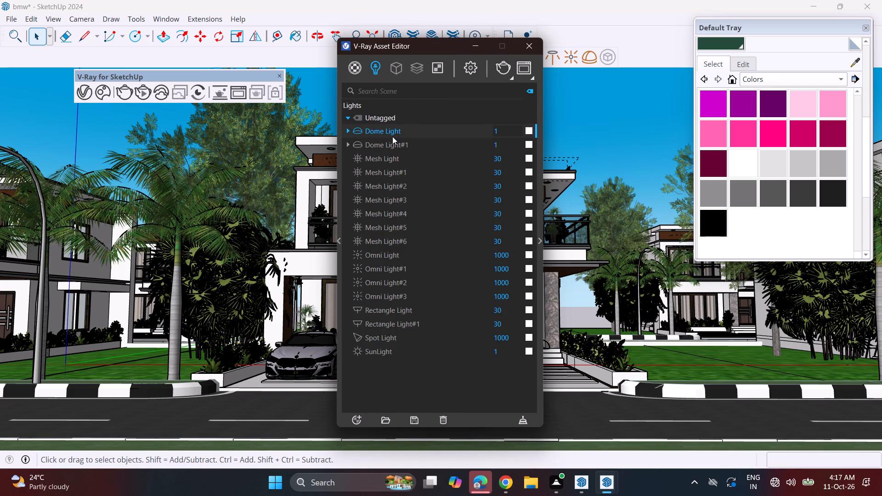
pyautogui.click(360, 143)
# Clear the Dome Light's Color/Texture HDR map and replace it with a cloudy-sky landscape environment image.
pyautogui.click(541, 250)
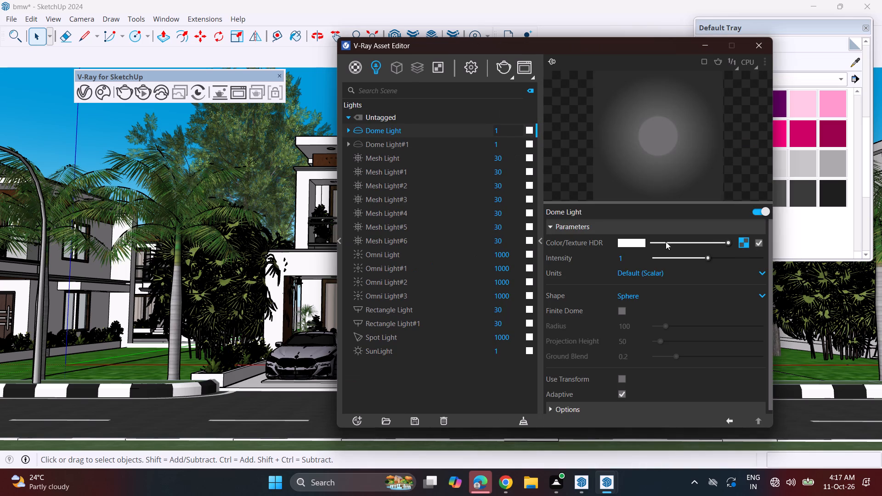
pyautogui.rightClick(741, 243)
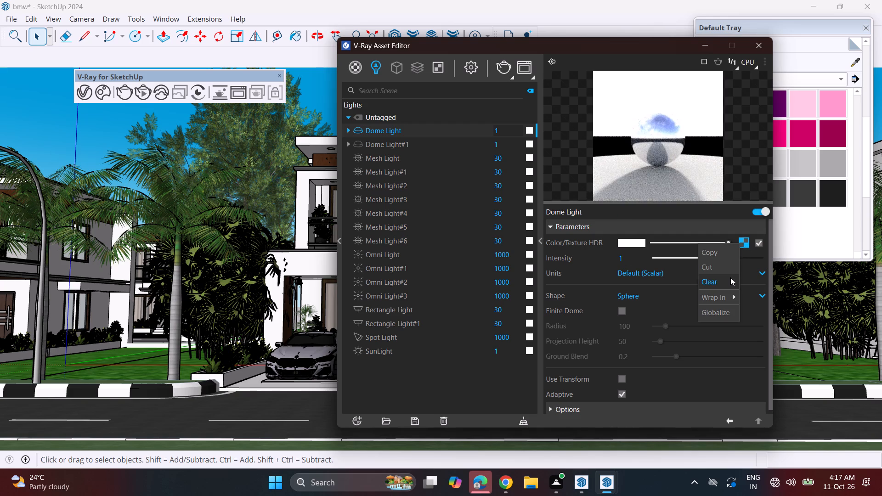
pyautogui.click(730, 277)
pyautogui.click(746, 242)
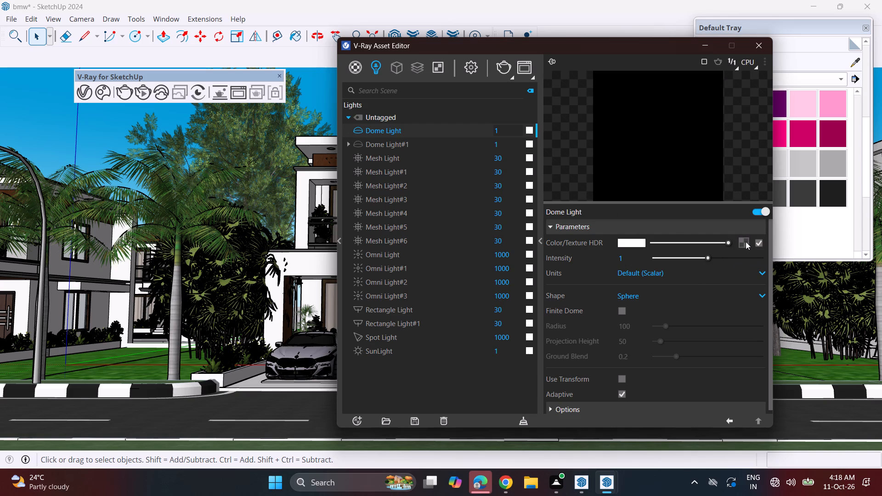
pyautogui.click(707, 75)
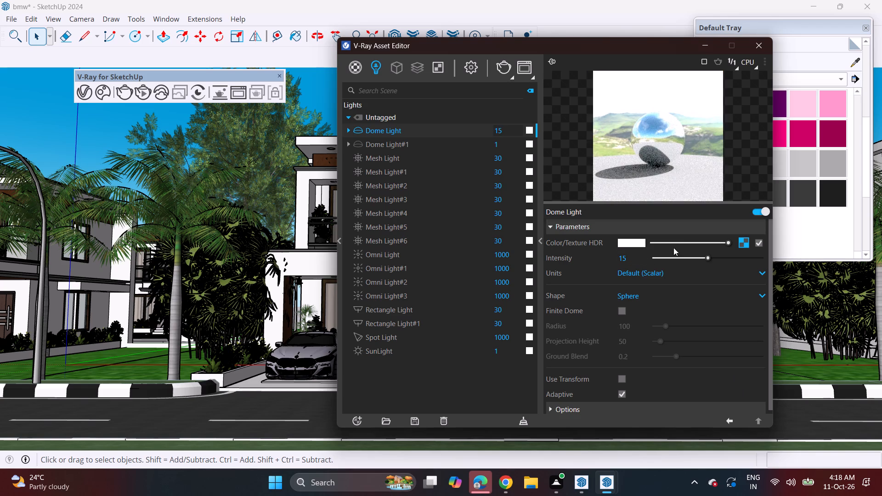
# Set the V-Ray render quality to Medium+ and turn on Safe Frame for the render output.
pyautogui.click(471, 69)
pyautogui.click(494, 138)
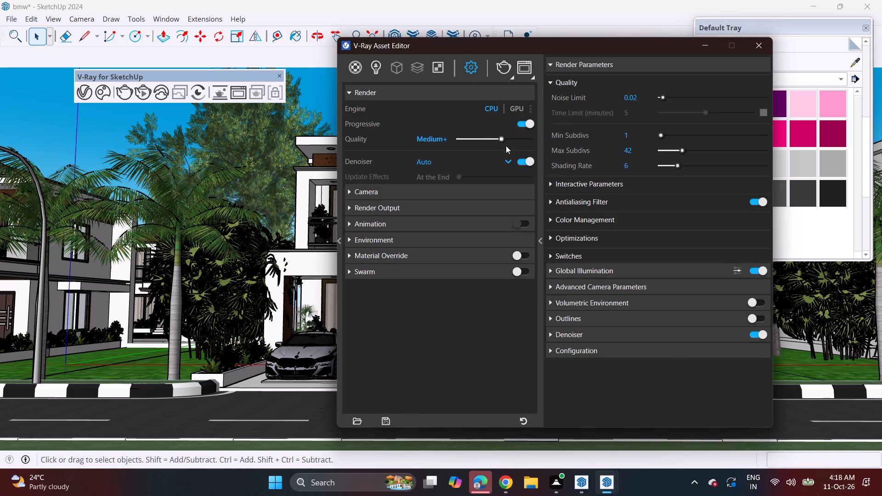
pyautogui.click(469, 210)
pyautogui.click(525, 225)
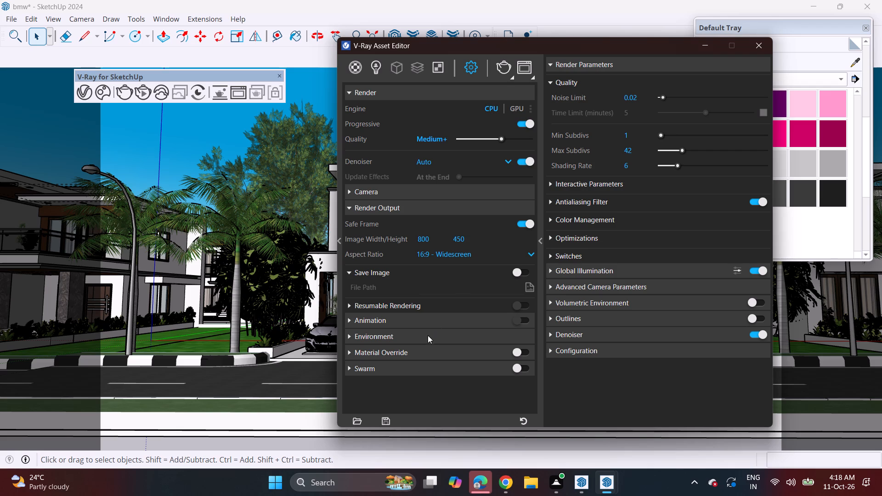
# Set the Global Illumination primary rays to Irradiance map and close the V-Ray settings.
pyautogui.click(588, 271)
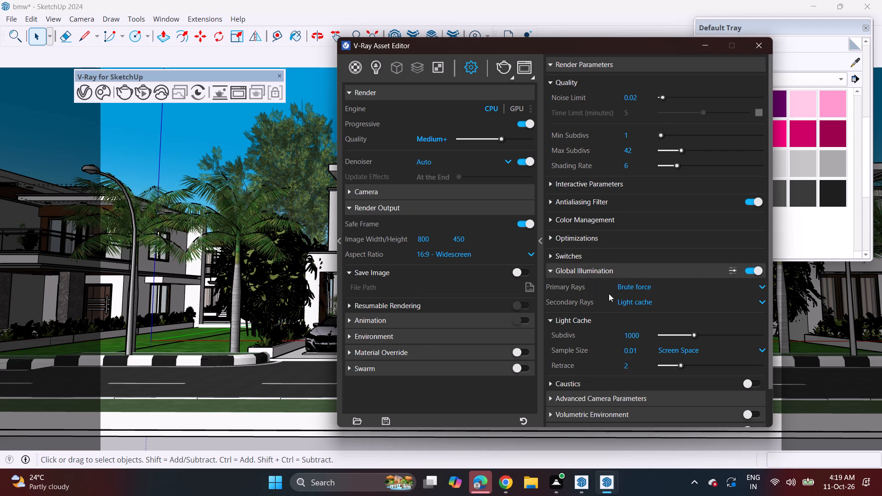
pyautogui.click(624, 290)
pyautogui.click(628, 302)
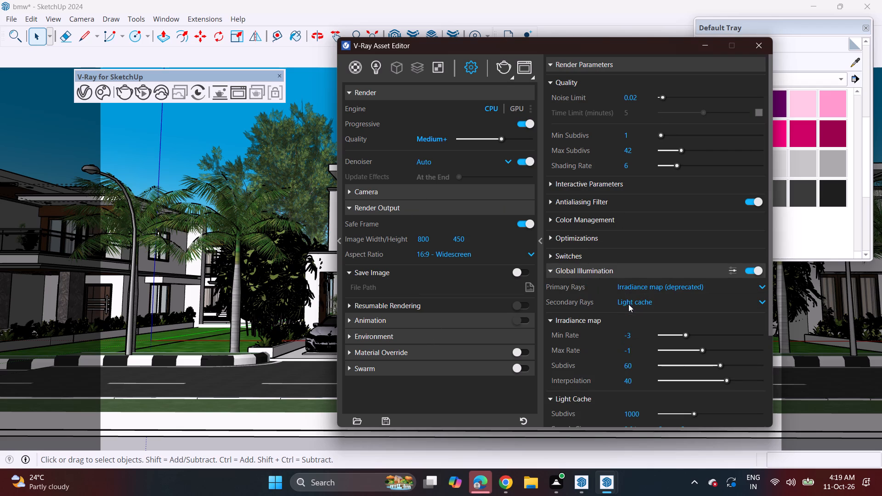
pyautogui.click(753, 45)
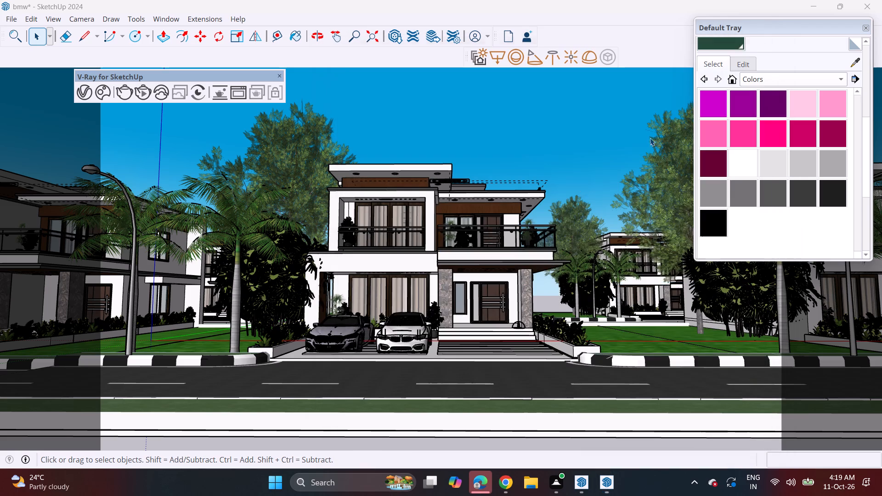
# Frame the front of the house closer, with both parked cars and the road inside the safe frame, and start a V-Ray render.
pyautogui.scroll(1, 460, 220)
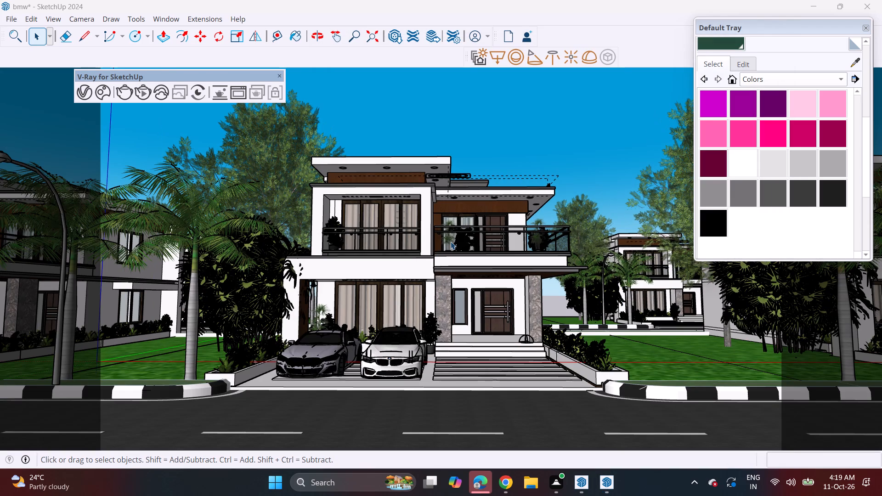
pyautogui.scroll(-1, 450, 243)
pyautogui.scroll(2, 446, 246)
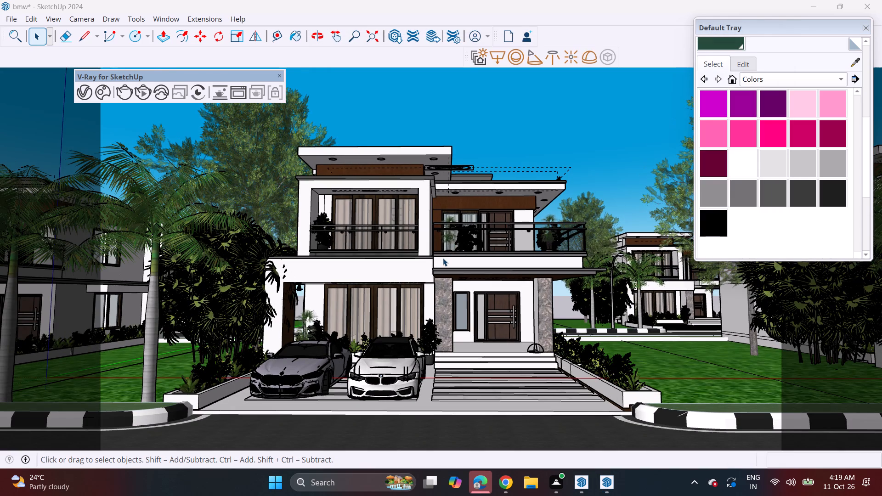
pyautogui.moveTo(439, 251); pyautogui.dragTo(464, 217, button='middle')
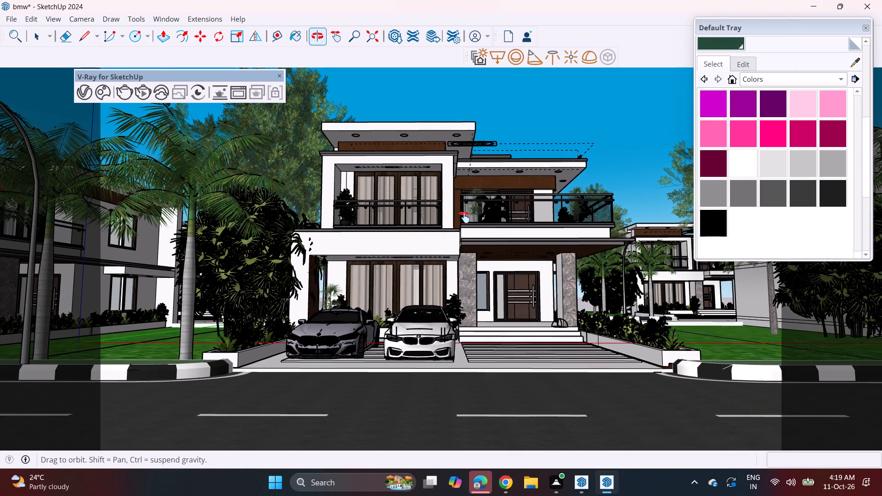
pyautogui.moveTo(464, 217); pyautogui.dragTo(463, 213, button='middle')
pyautogui.moveTo(463, 213); pyautogui.dragTo(464, 222, button='middle')
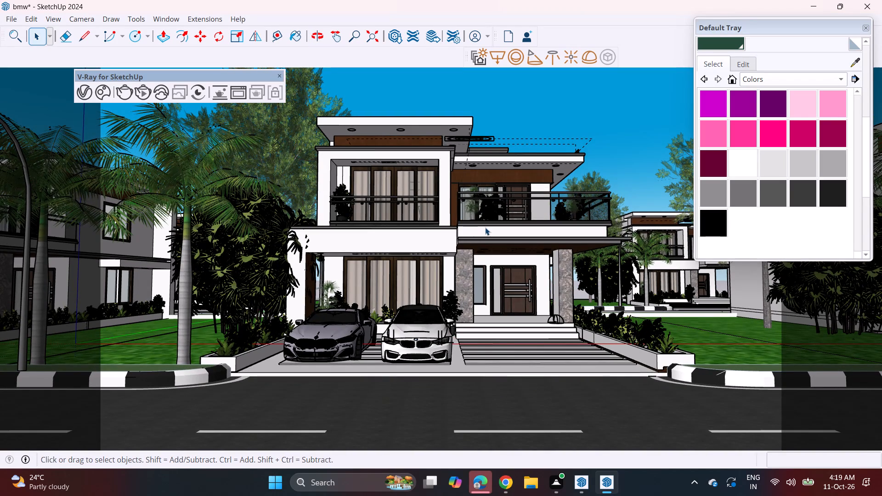
pyautogui.click(126, 96)
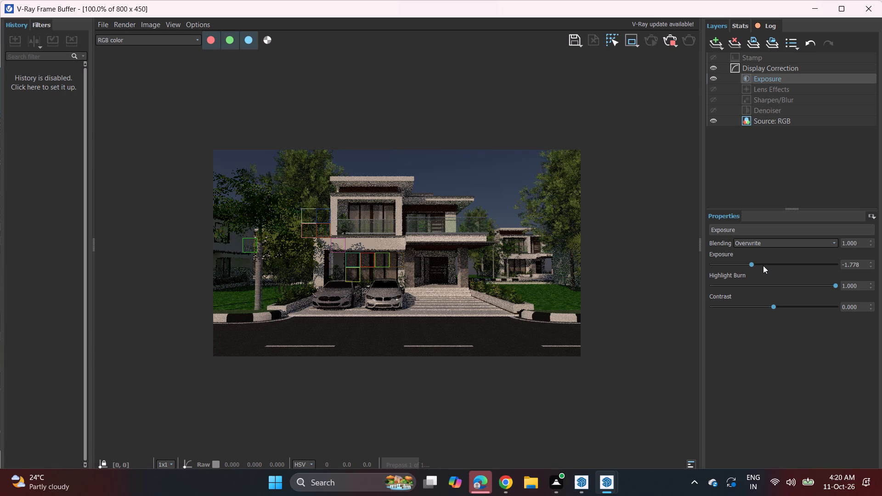
# Brighten the test render by raising the frame buffer's Exposure to 1.852, and close the frame buffer.
pyautogui.click(763, 265)
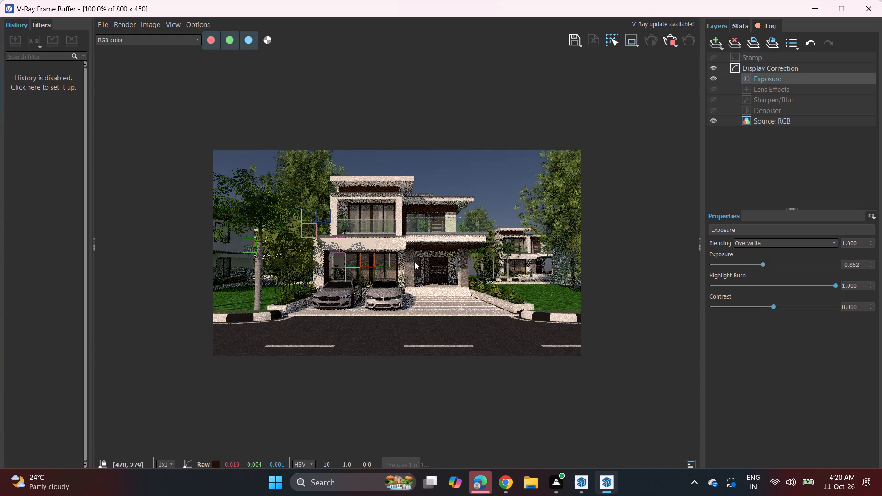
pyautogui.moveTo(791, 260); pyautogui.dragTo(795, 262)
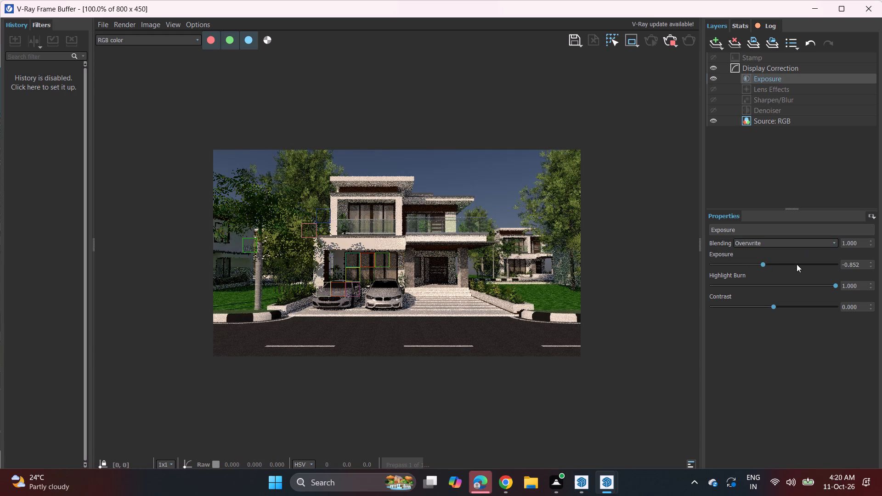
pyautogui.click(797, 264)
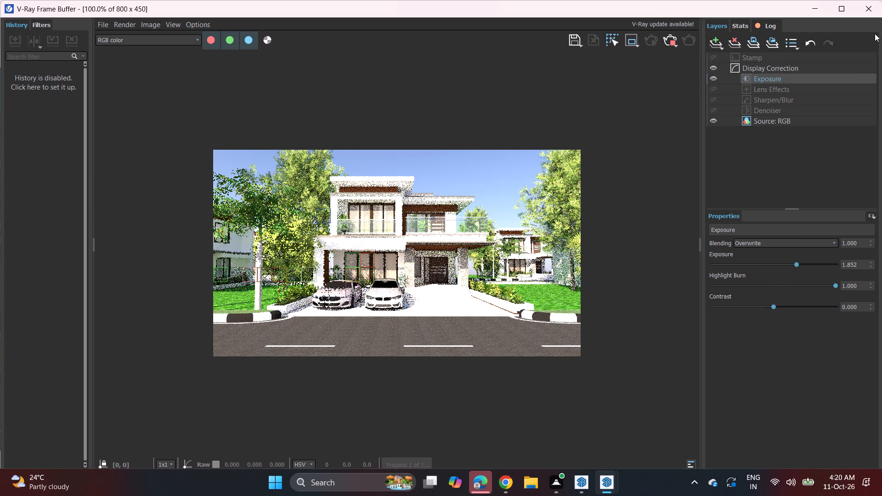
pyautogui.click(871, 9)
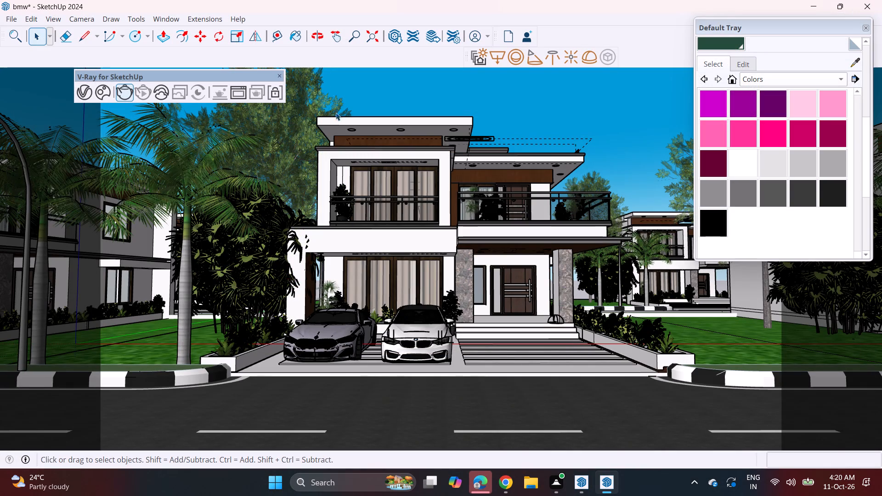
# Paint the white driveway paving beside the parked cars with a medium grey from the Colors collection.
pyautogui.click(742, 193)
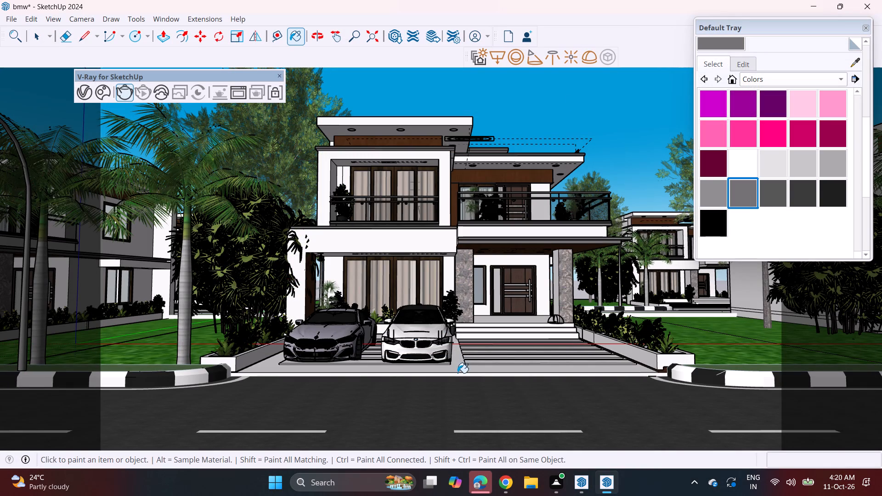
pyautogui.click(459, 364)
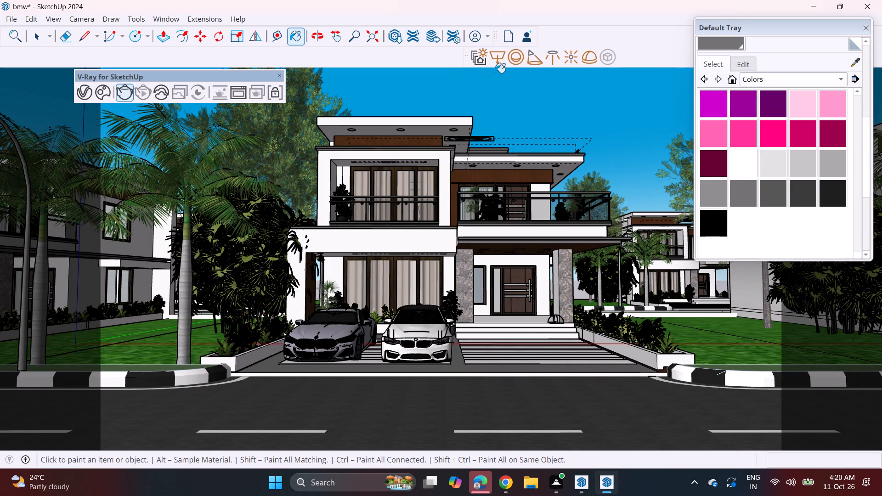
# Stop the running V-Ray render and leave the Paint Bucket tool.
pyautogui.doubleClick(127, 96)
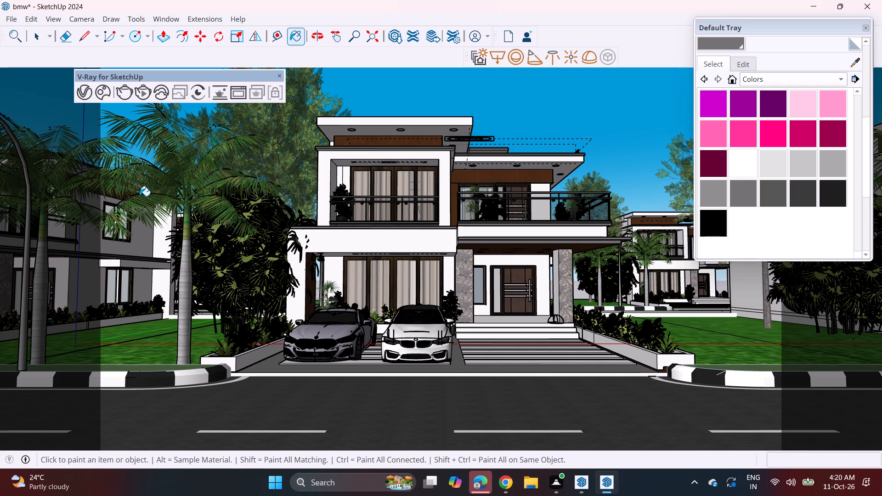
pyautogui.press('space')
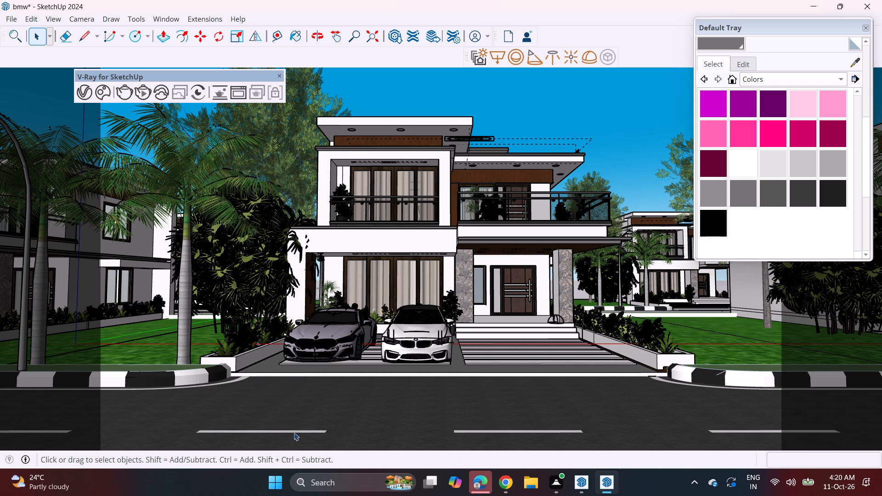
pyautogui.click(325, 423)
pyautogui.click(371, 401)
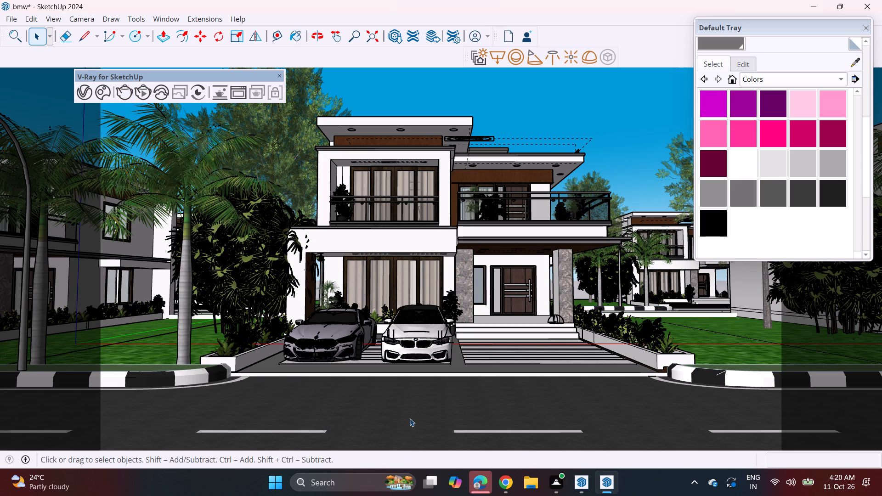